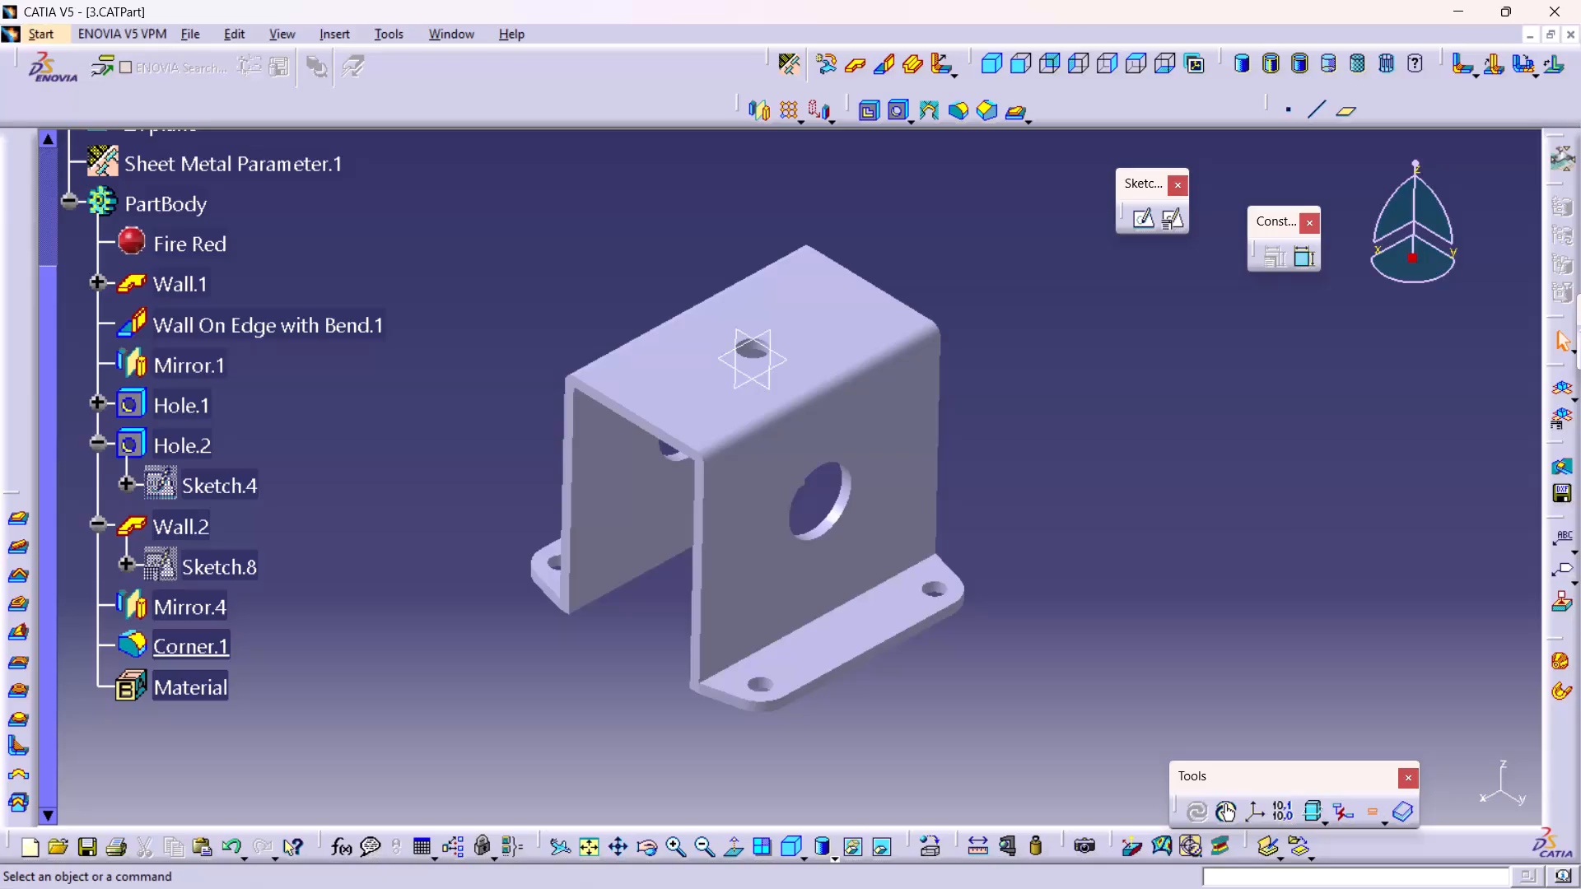
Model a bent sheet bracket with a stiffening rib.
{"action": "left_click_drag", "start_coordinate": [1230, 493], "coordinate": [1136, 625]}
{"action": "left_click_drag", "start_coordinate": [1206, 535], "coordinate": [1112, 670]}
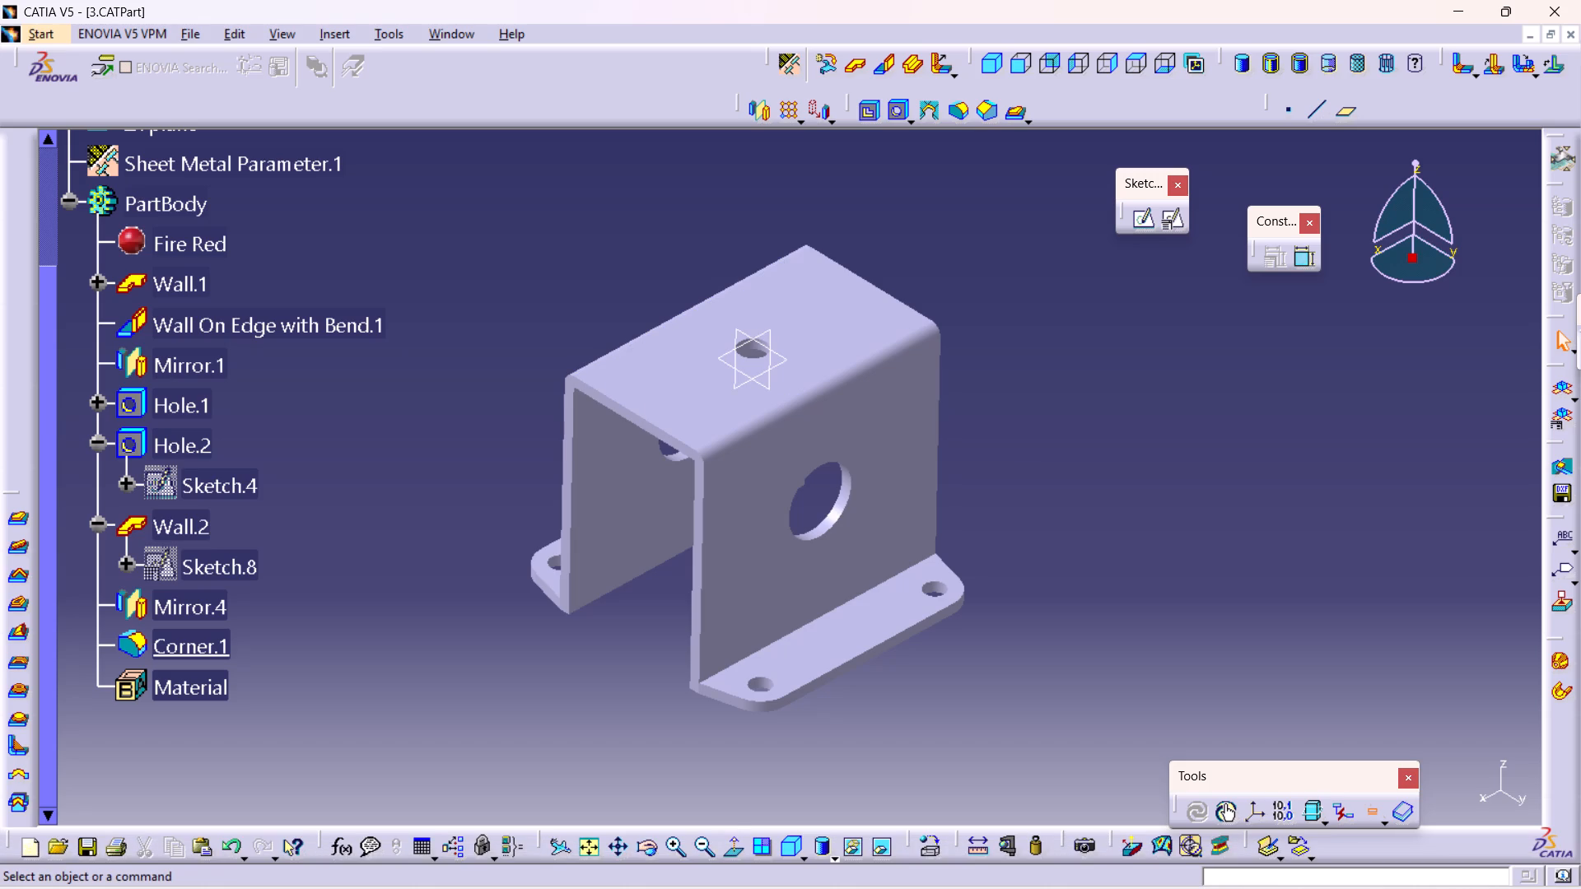
Create a new part in the Generative Sheetmetal Design workbench, keeping the default part name and options.
{"action": "left_click", "coordinate": [37, 35]}
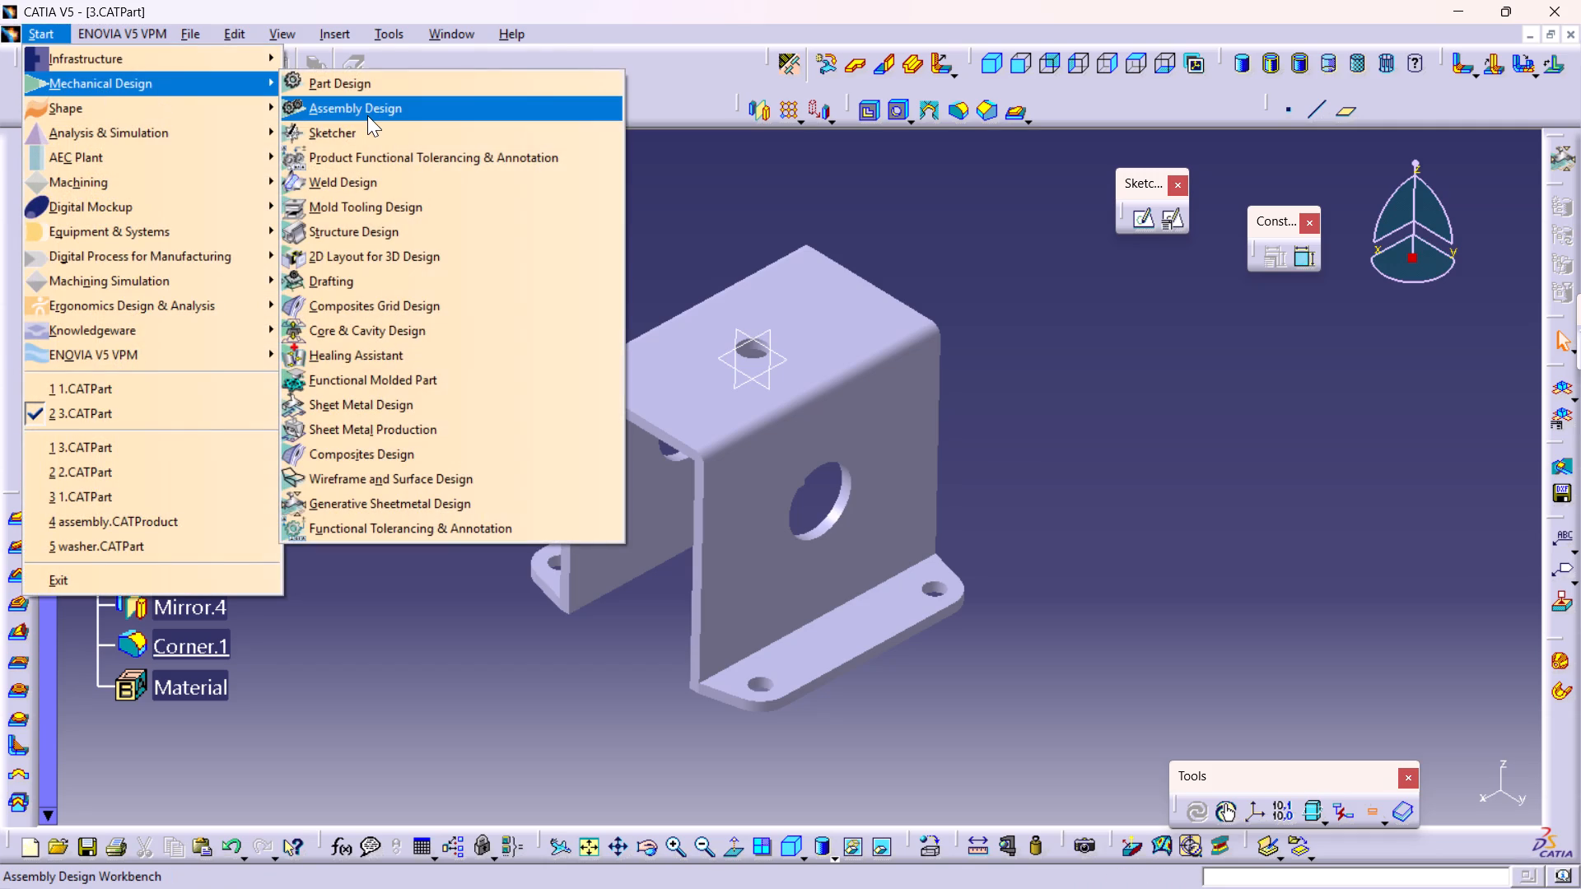
{"action": "left_click", "coordinate": [363, 493]}
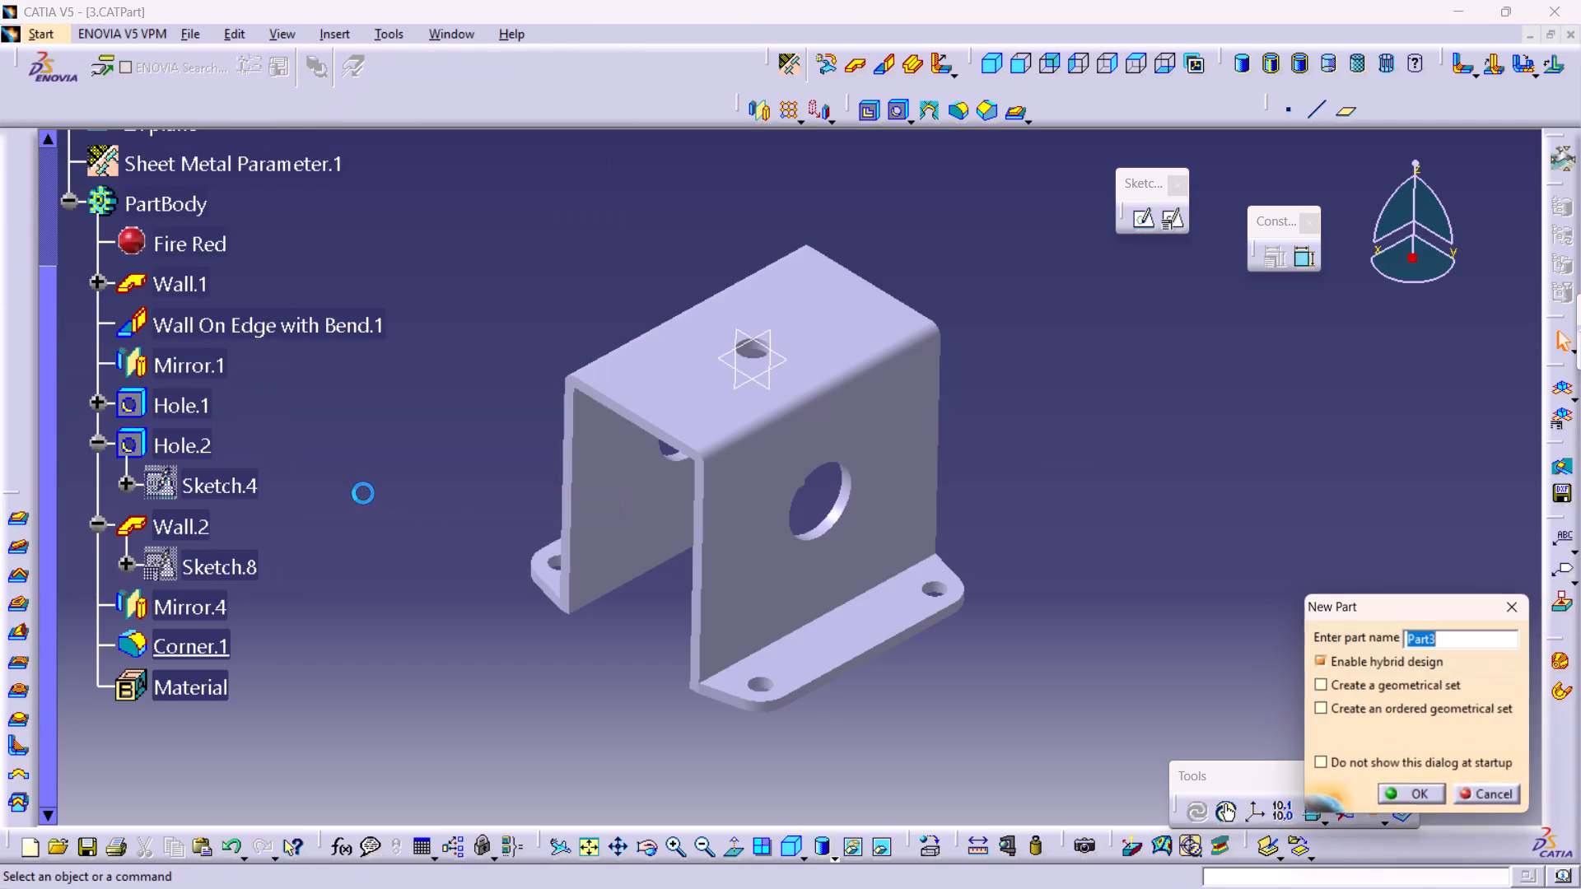
{"action": "left_click", "coordinate": [1394, 794]}
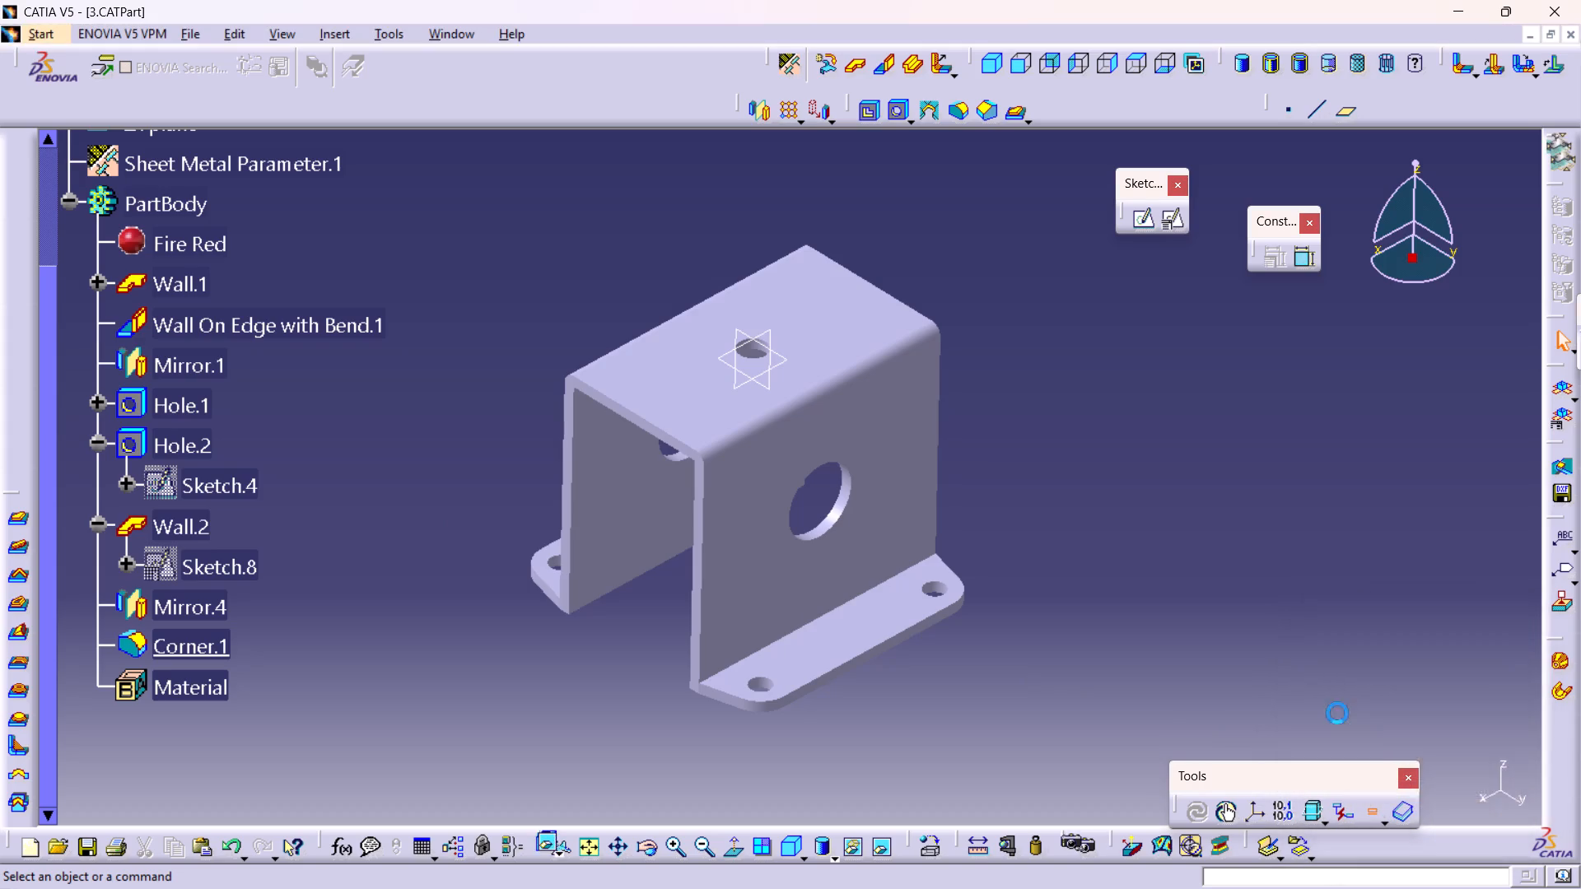
Save the new empty part as 4 in the sheetmetal folder.
{"action": "key", "text": "ctrl+s"}
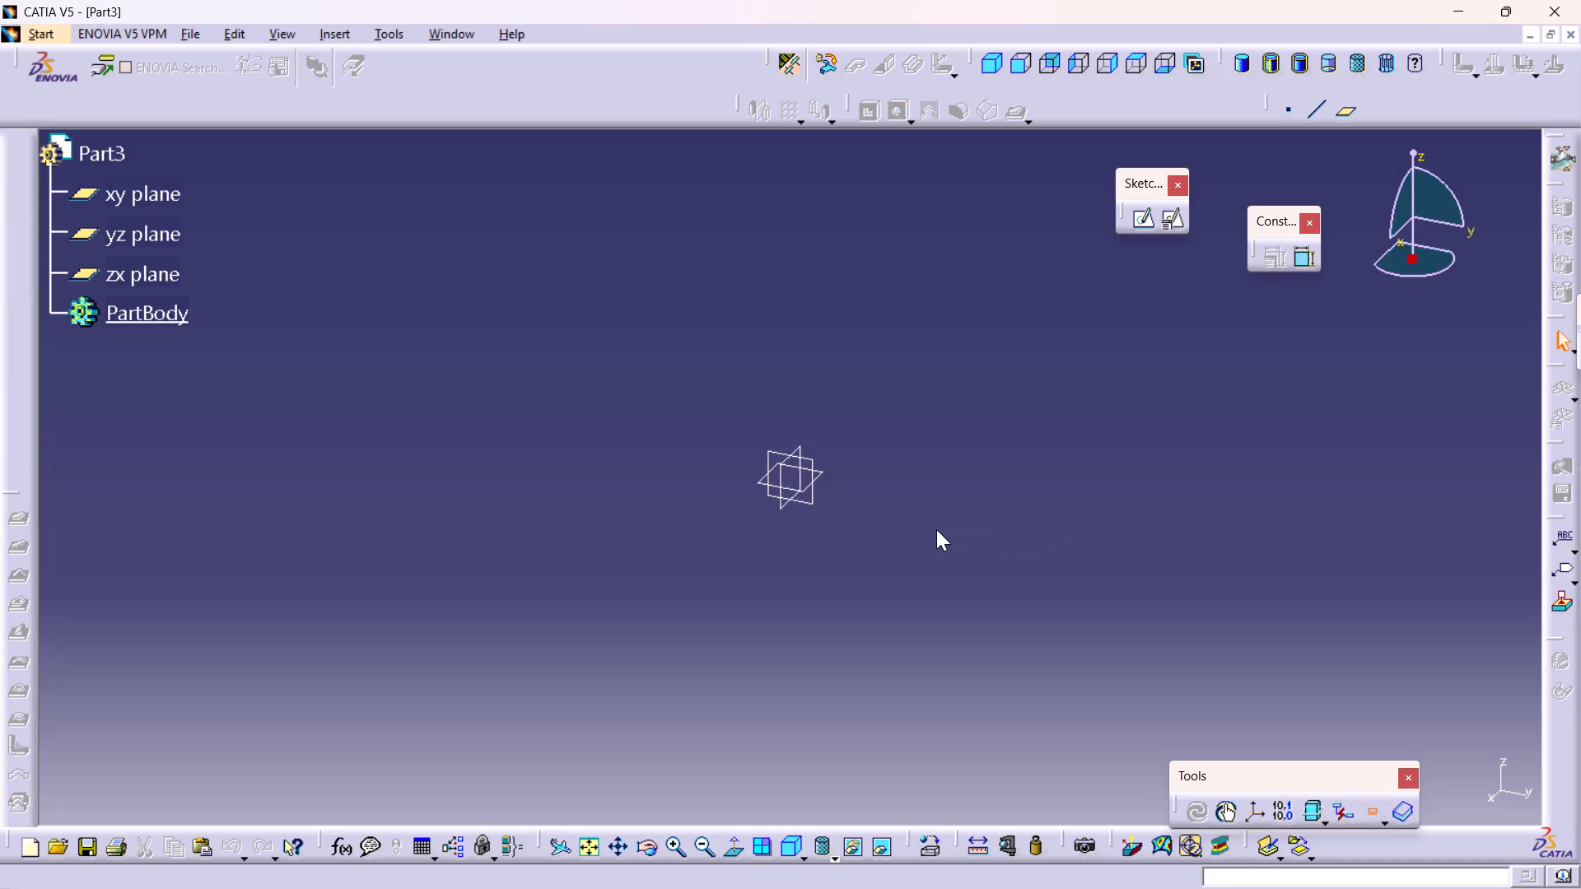
{"action": "key", "text": "4"}
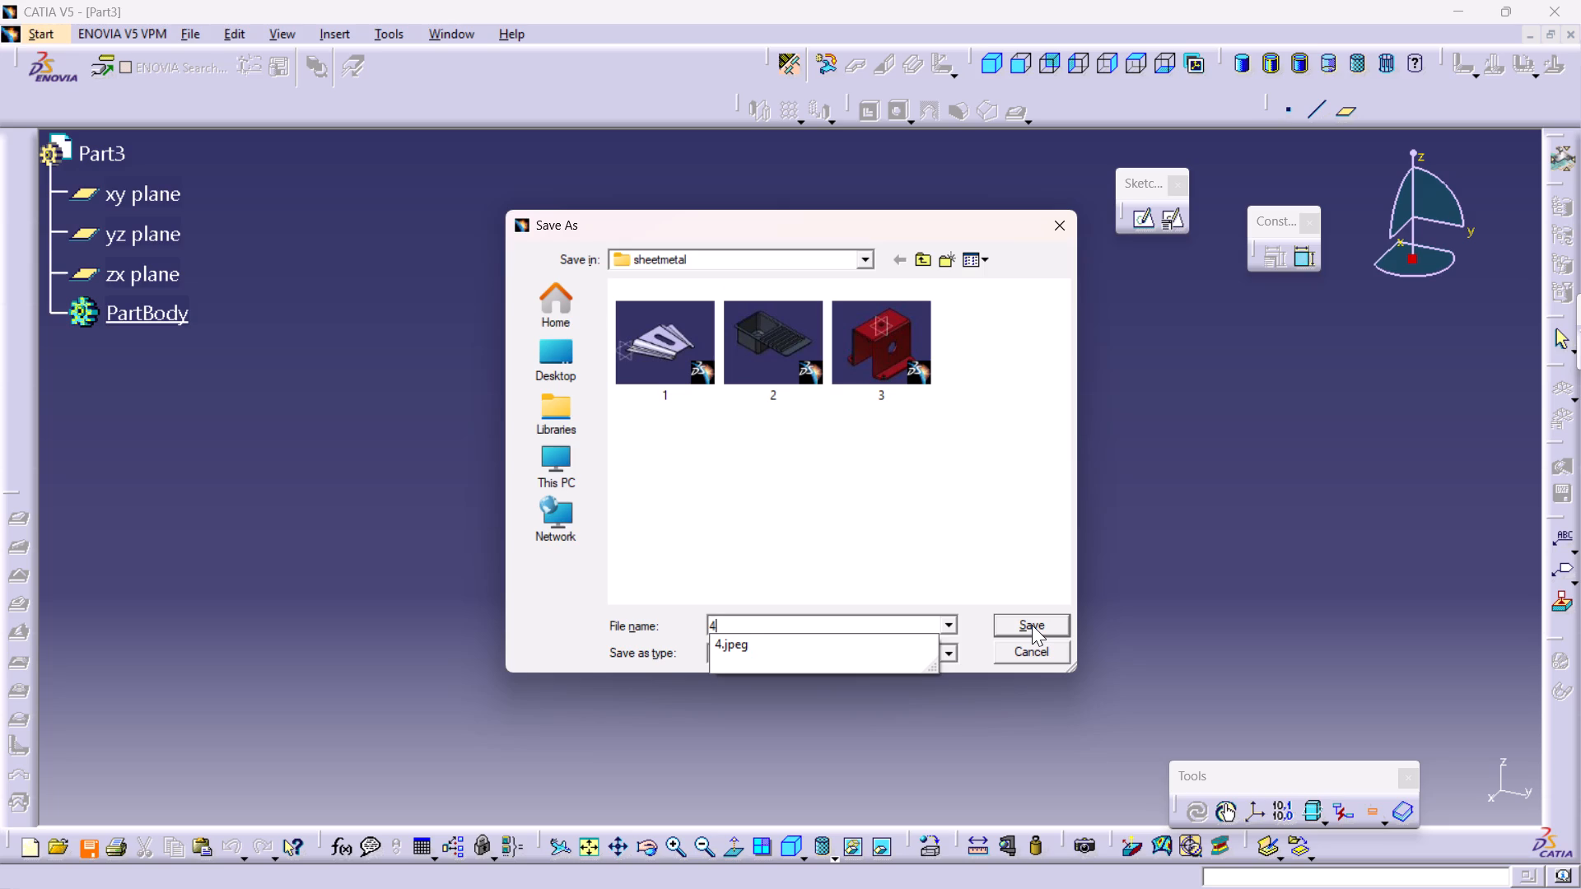
{"action": "key", "text": "Return"}
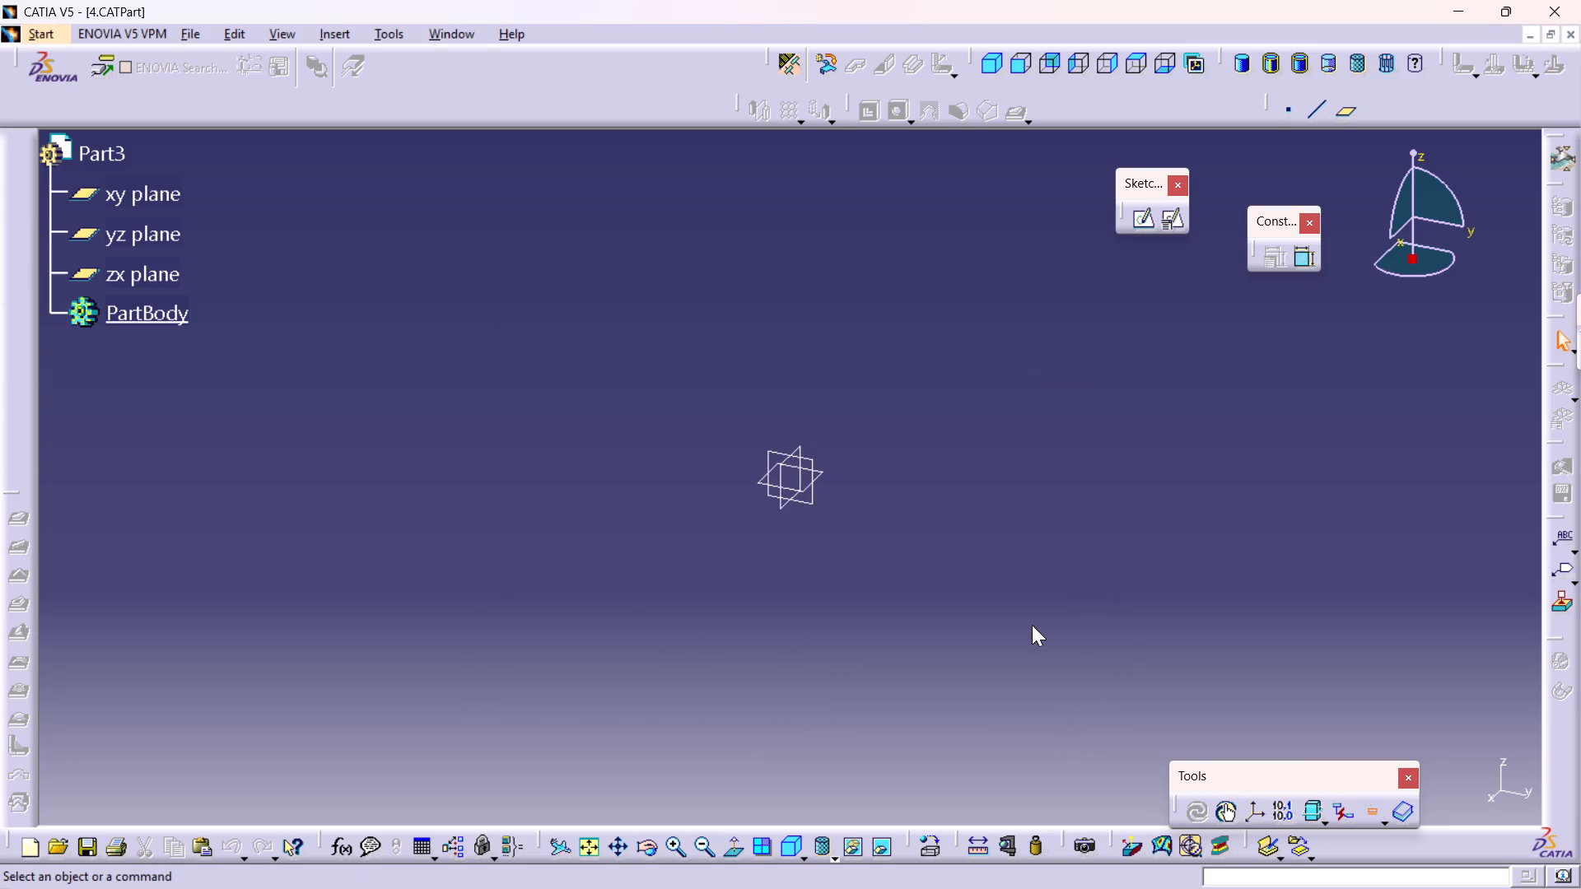
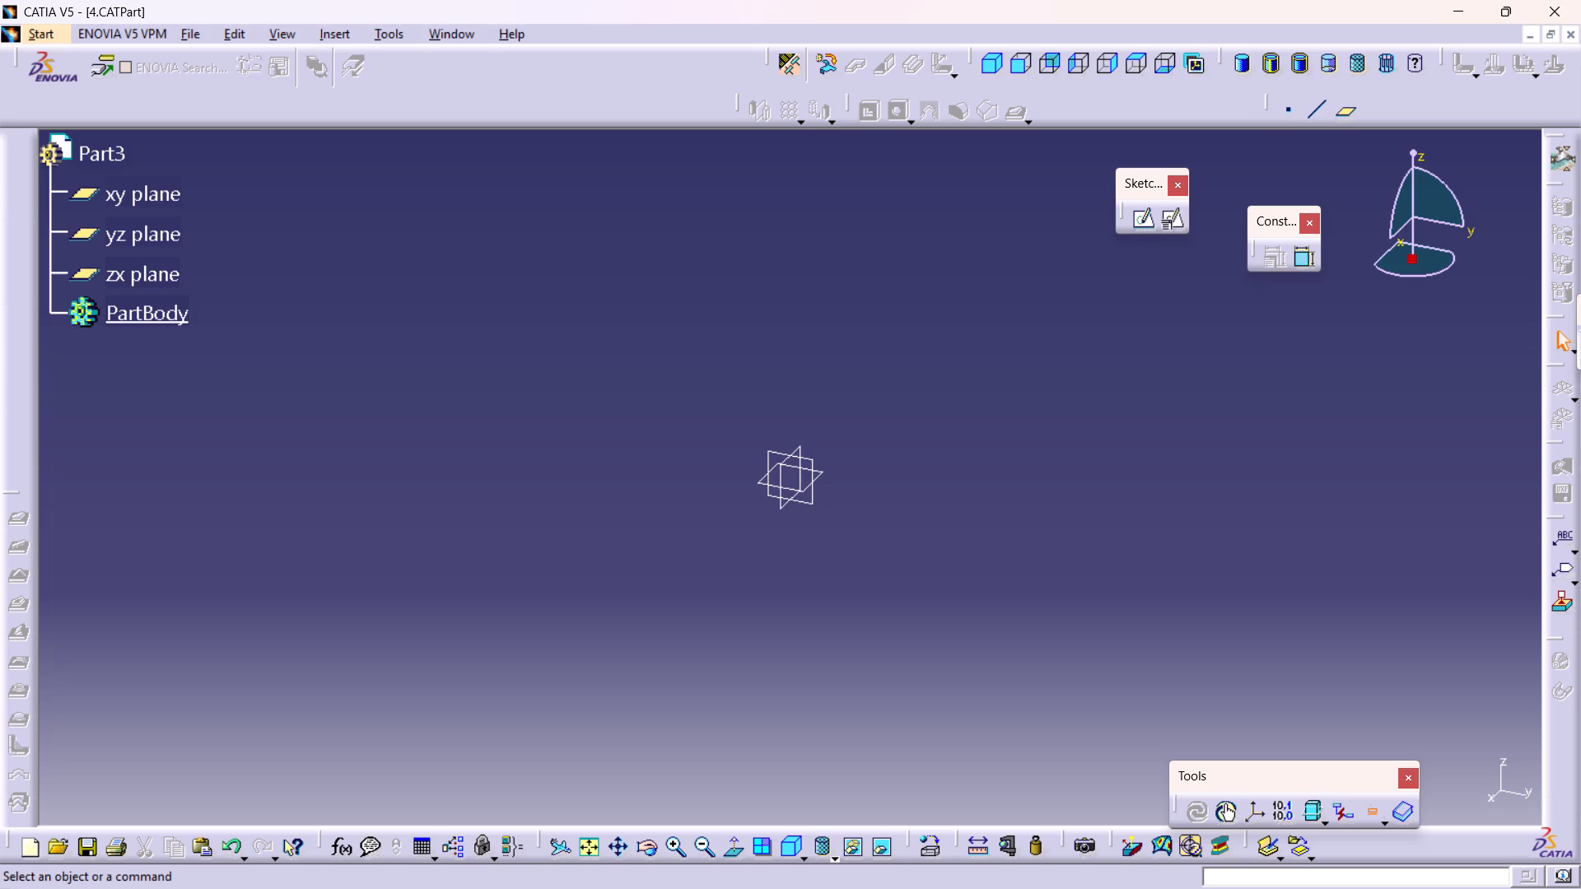
Create a positioned sketch on the zx plane with implicit origin and orientation.
{"action": "scroll", "coordinate": [988, 486], "scroll_direction": "up", "scroll_amount": 2}
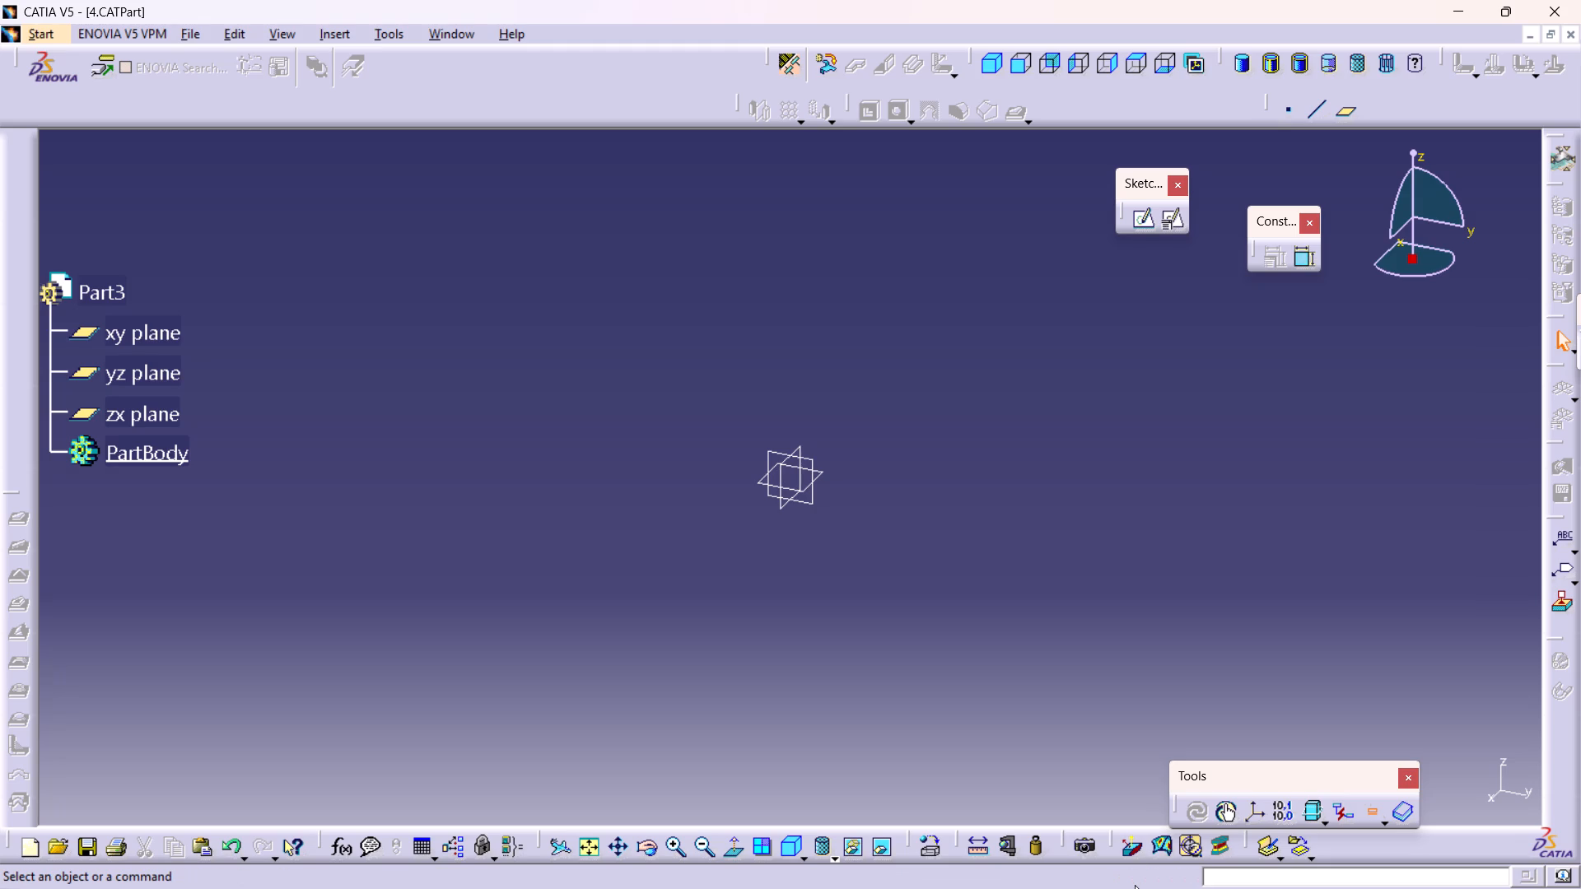
{"action": "left_click", "coordinate": [781, 511]}
{"action": "left_click", "coordinate": [1305, 257]}
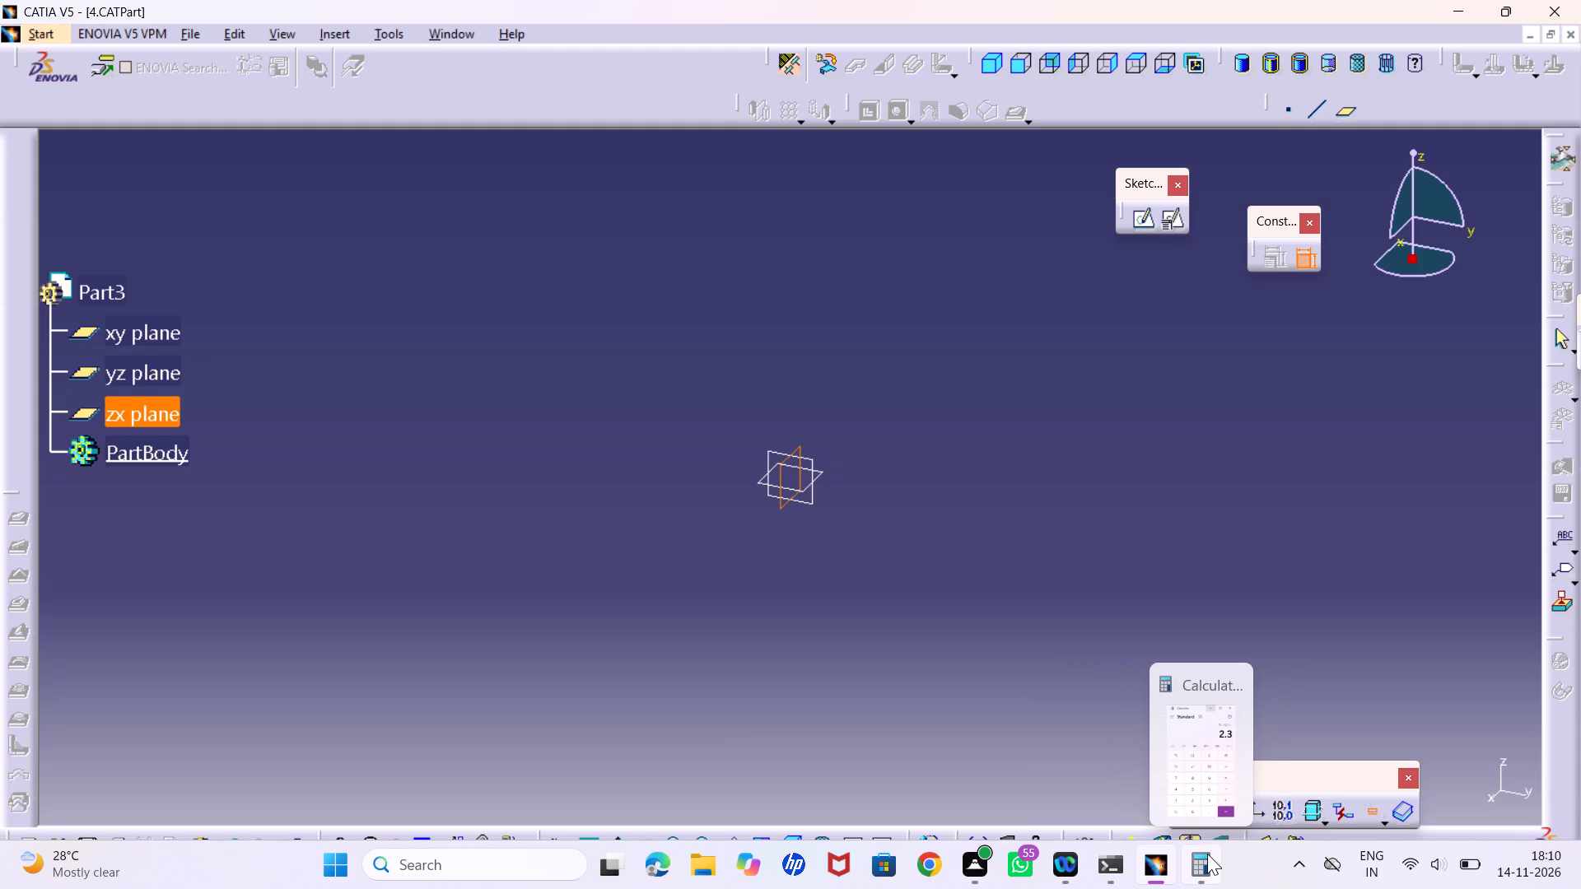
{"action": "left_click", "coordinate": [1238, 682]}
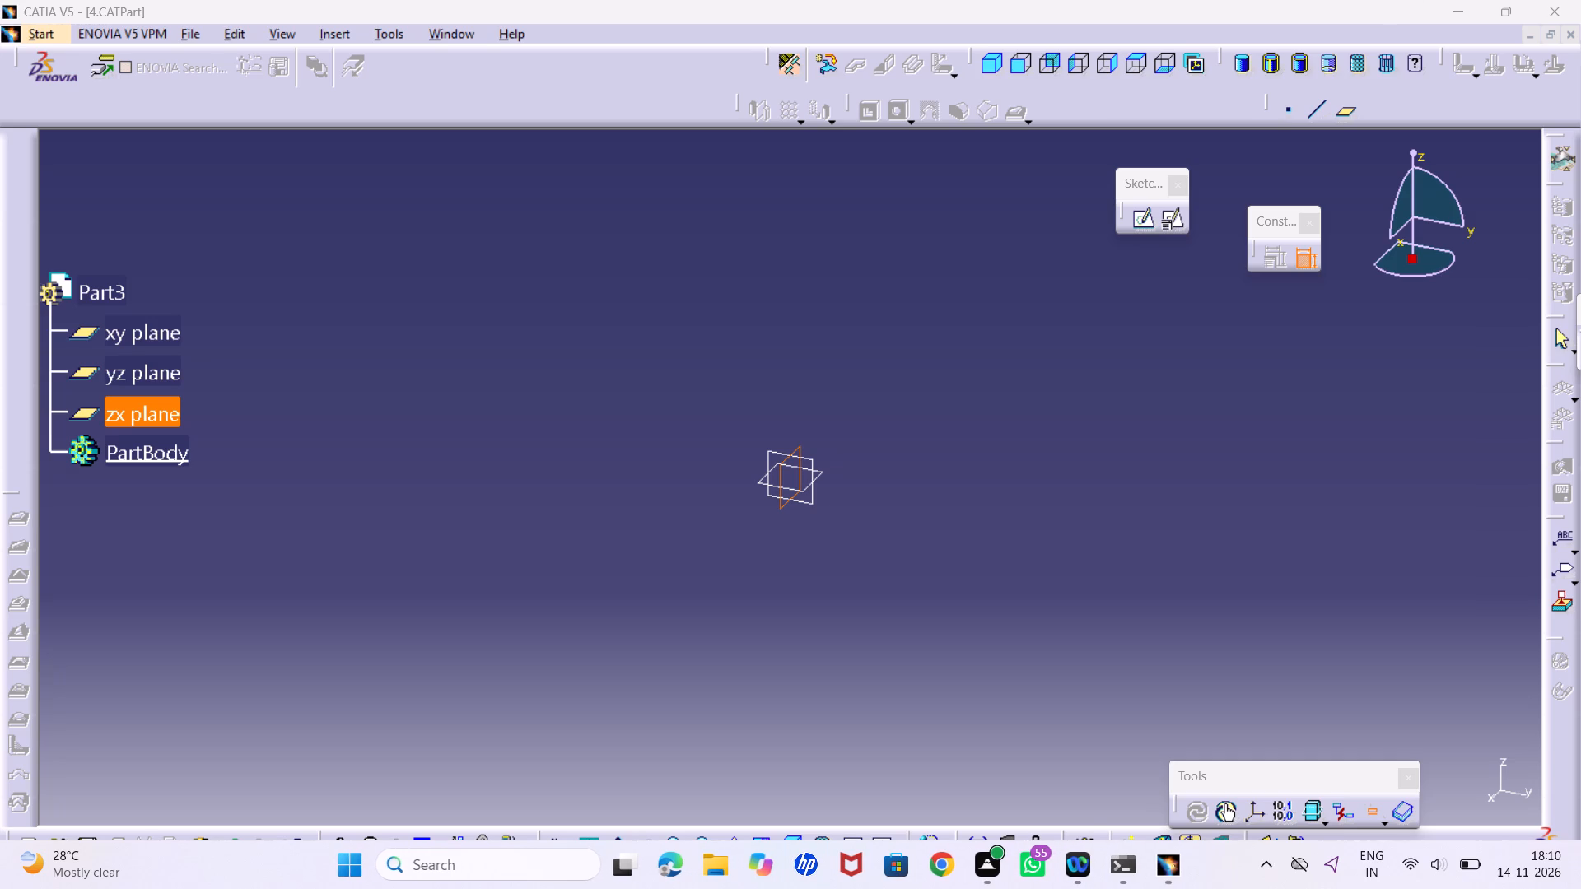
{"action": "left_click", "coordinate": [1304, 258]}
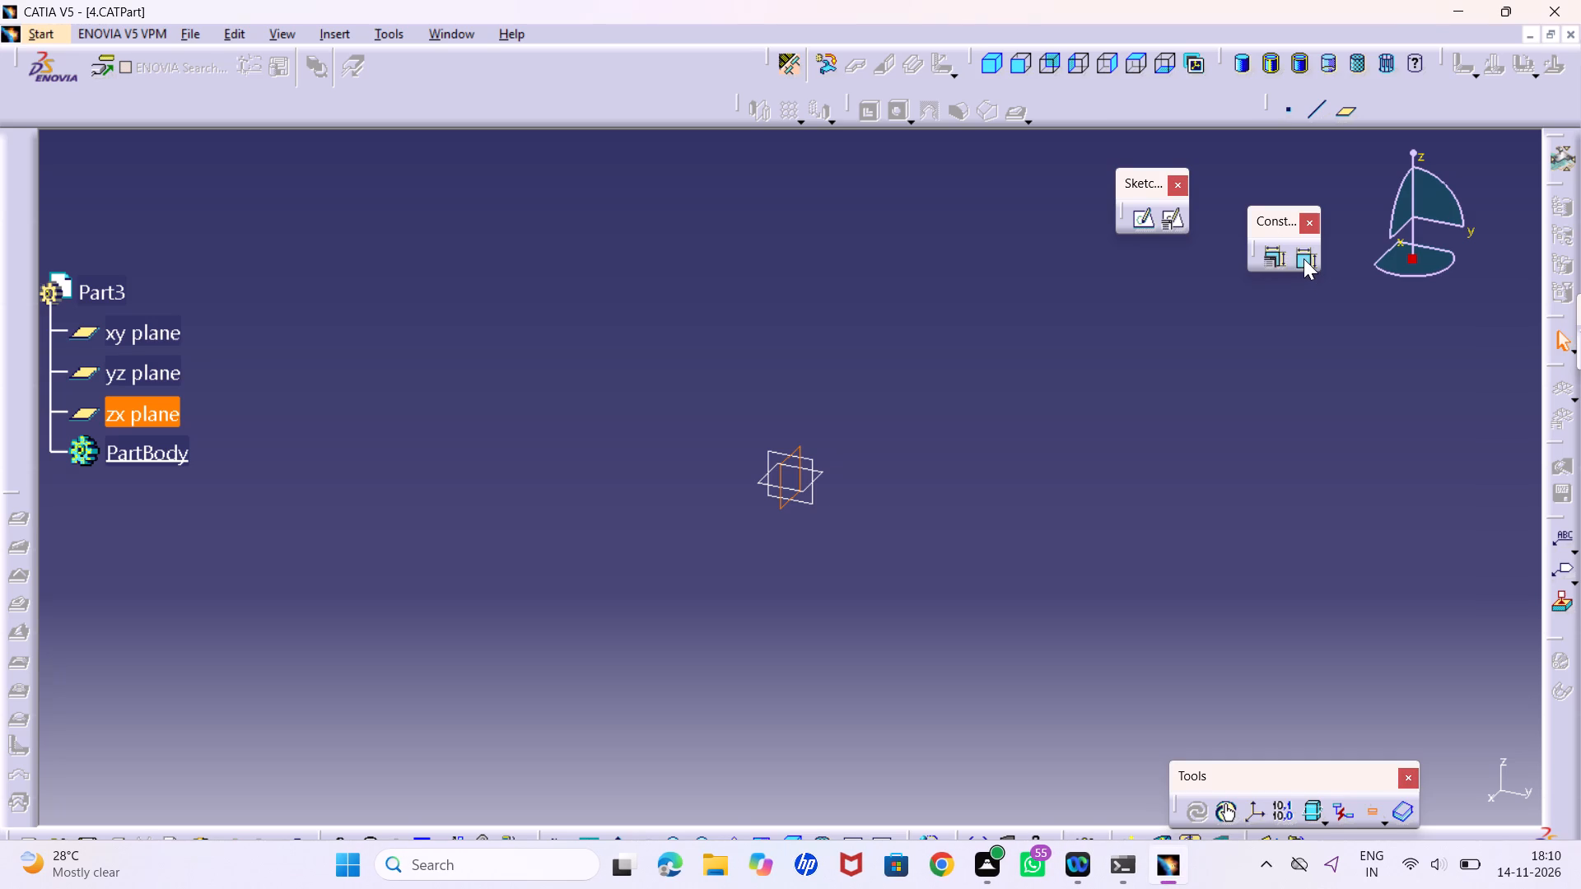
{"action": "left_click", "coordinate": [1178, 222]}
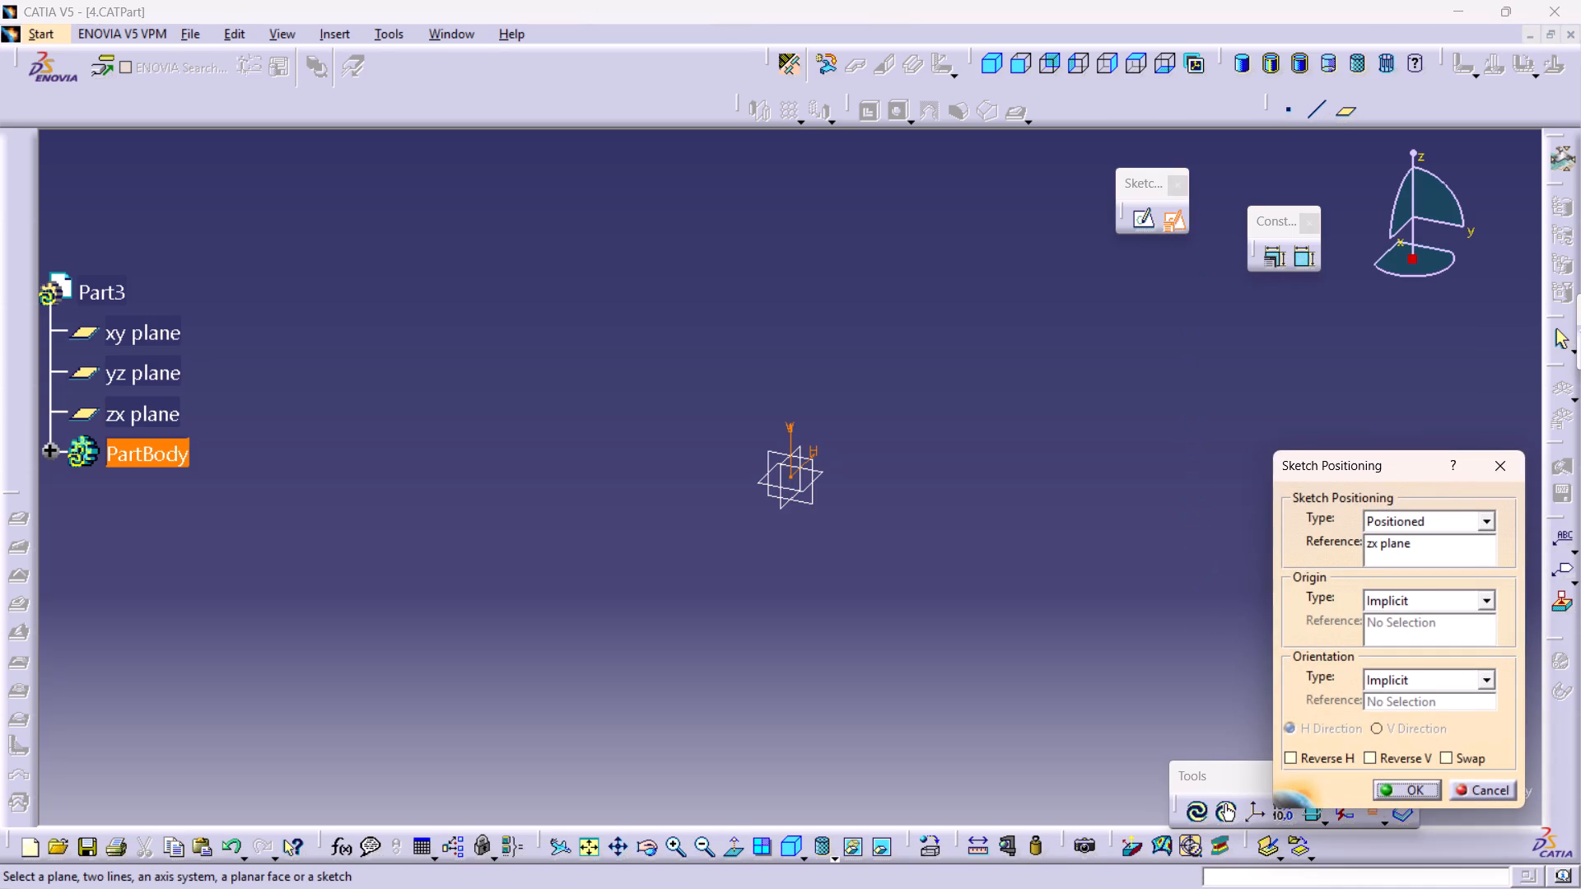
{"action": "left_click", "coordinate": [1411, 791]}
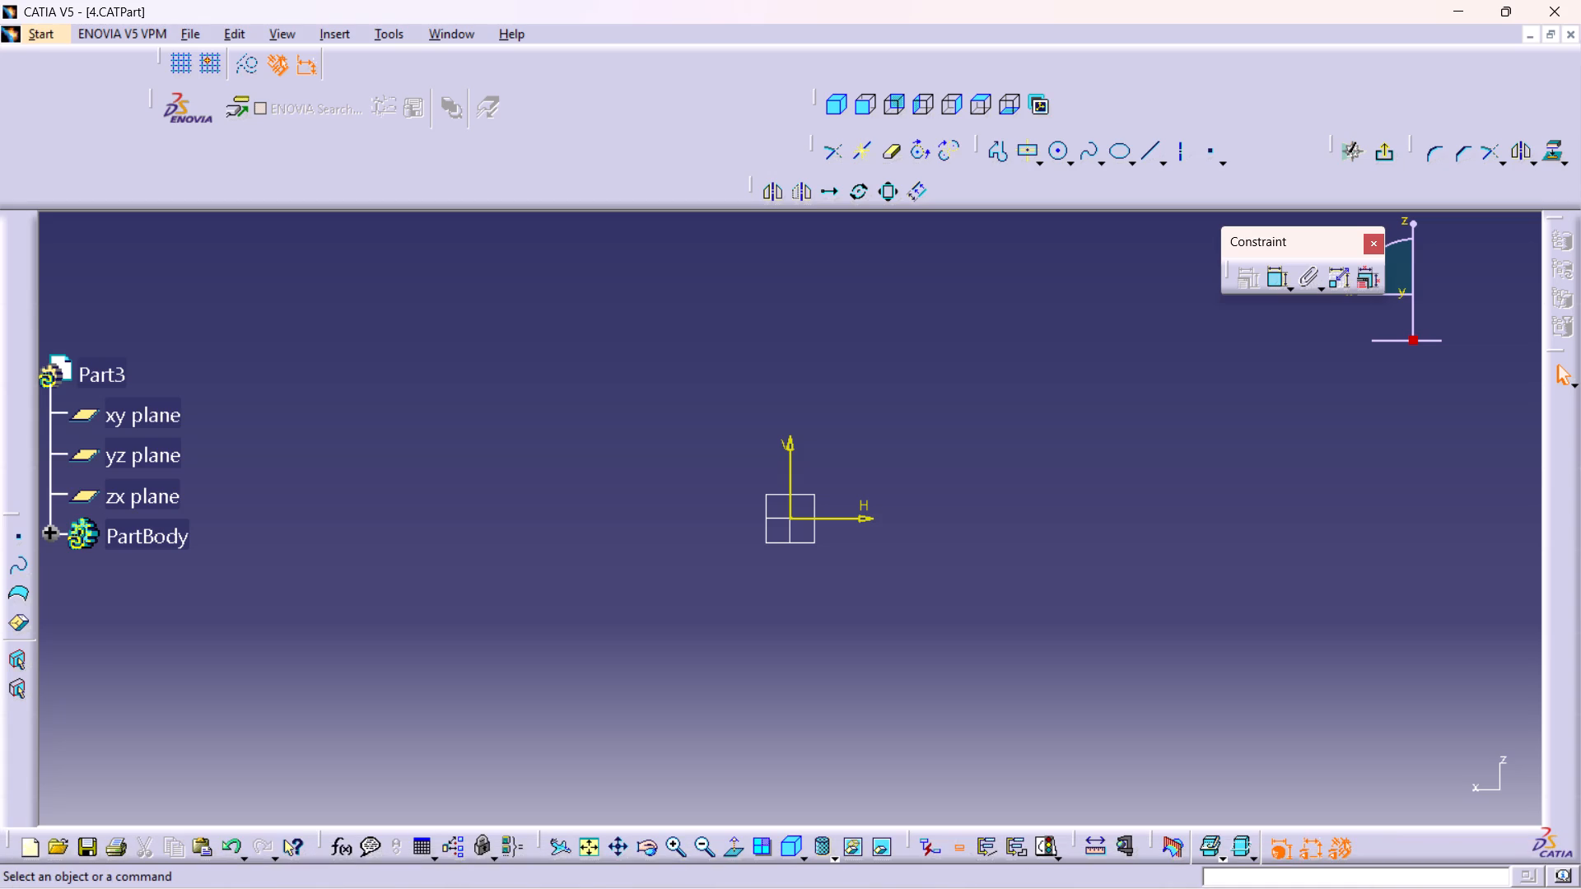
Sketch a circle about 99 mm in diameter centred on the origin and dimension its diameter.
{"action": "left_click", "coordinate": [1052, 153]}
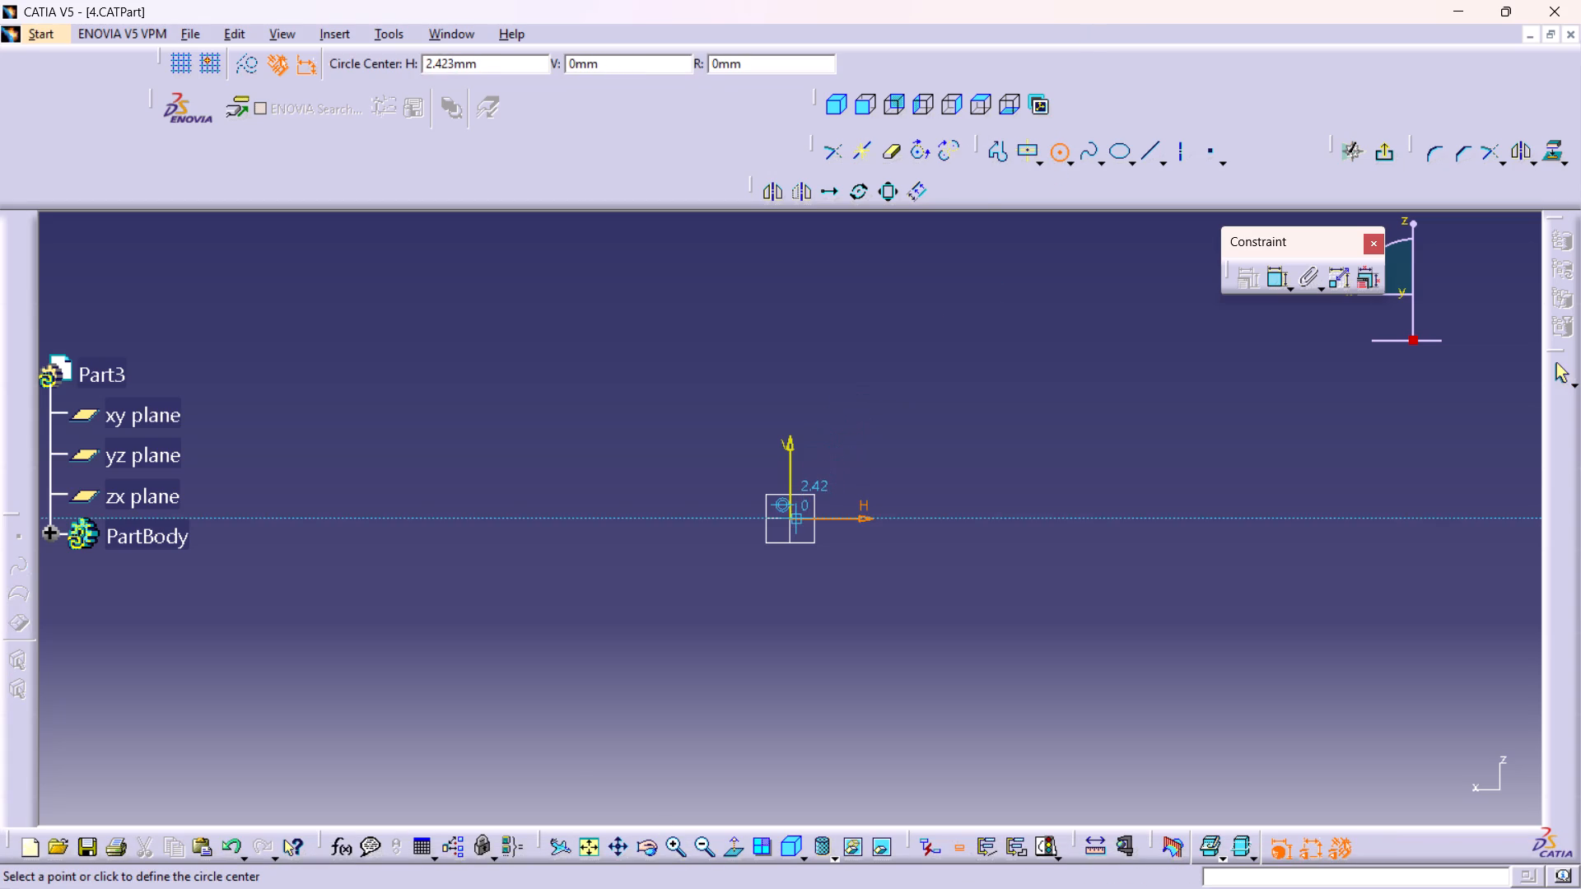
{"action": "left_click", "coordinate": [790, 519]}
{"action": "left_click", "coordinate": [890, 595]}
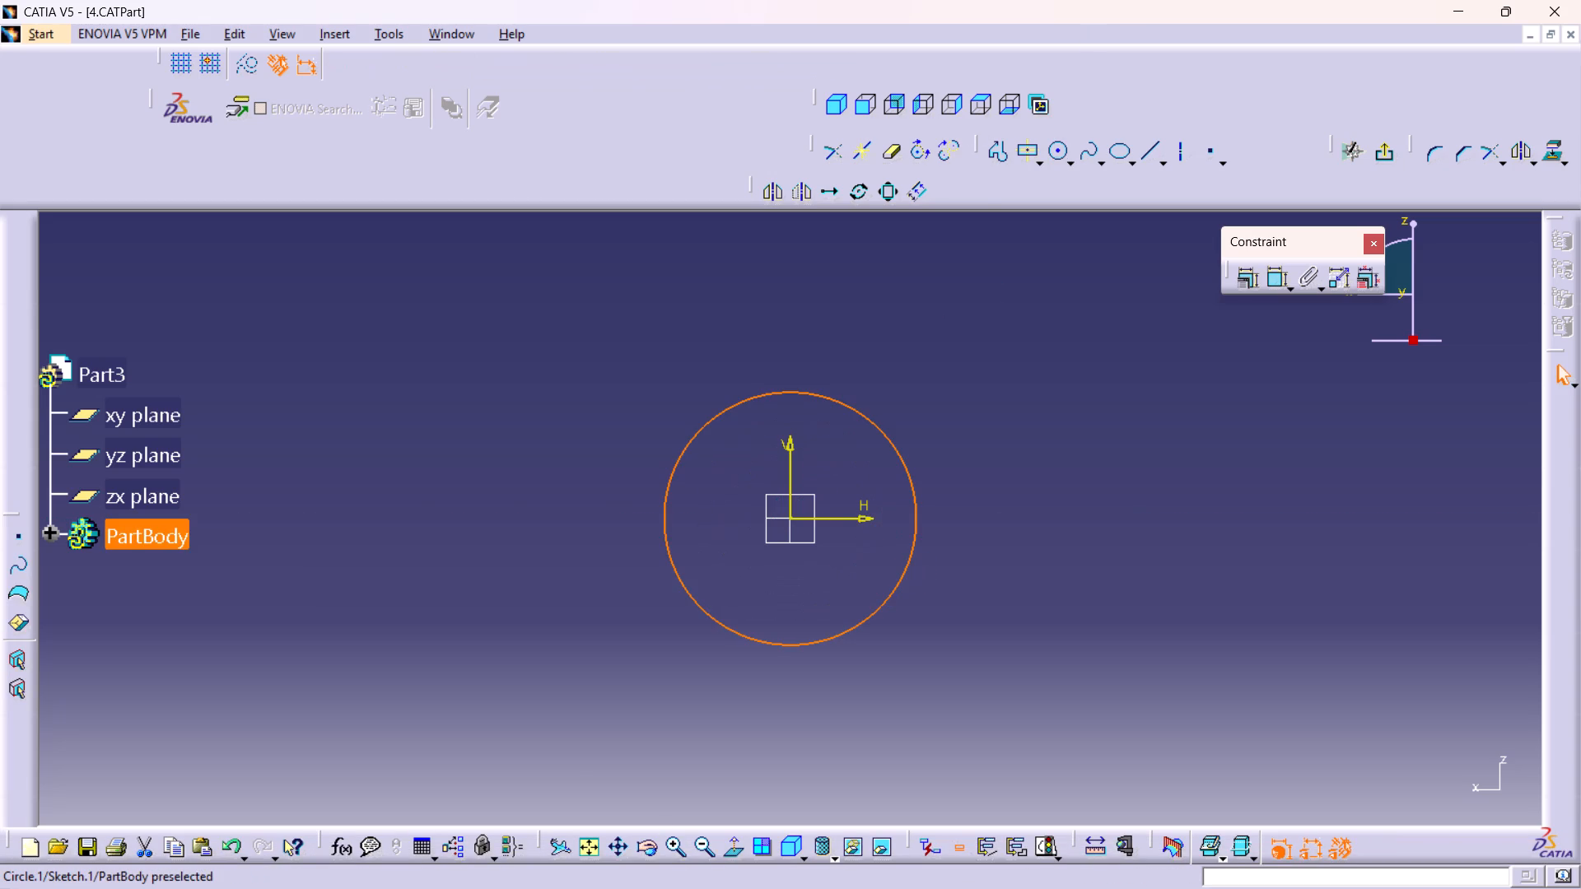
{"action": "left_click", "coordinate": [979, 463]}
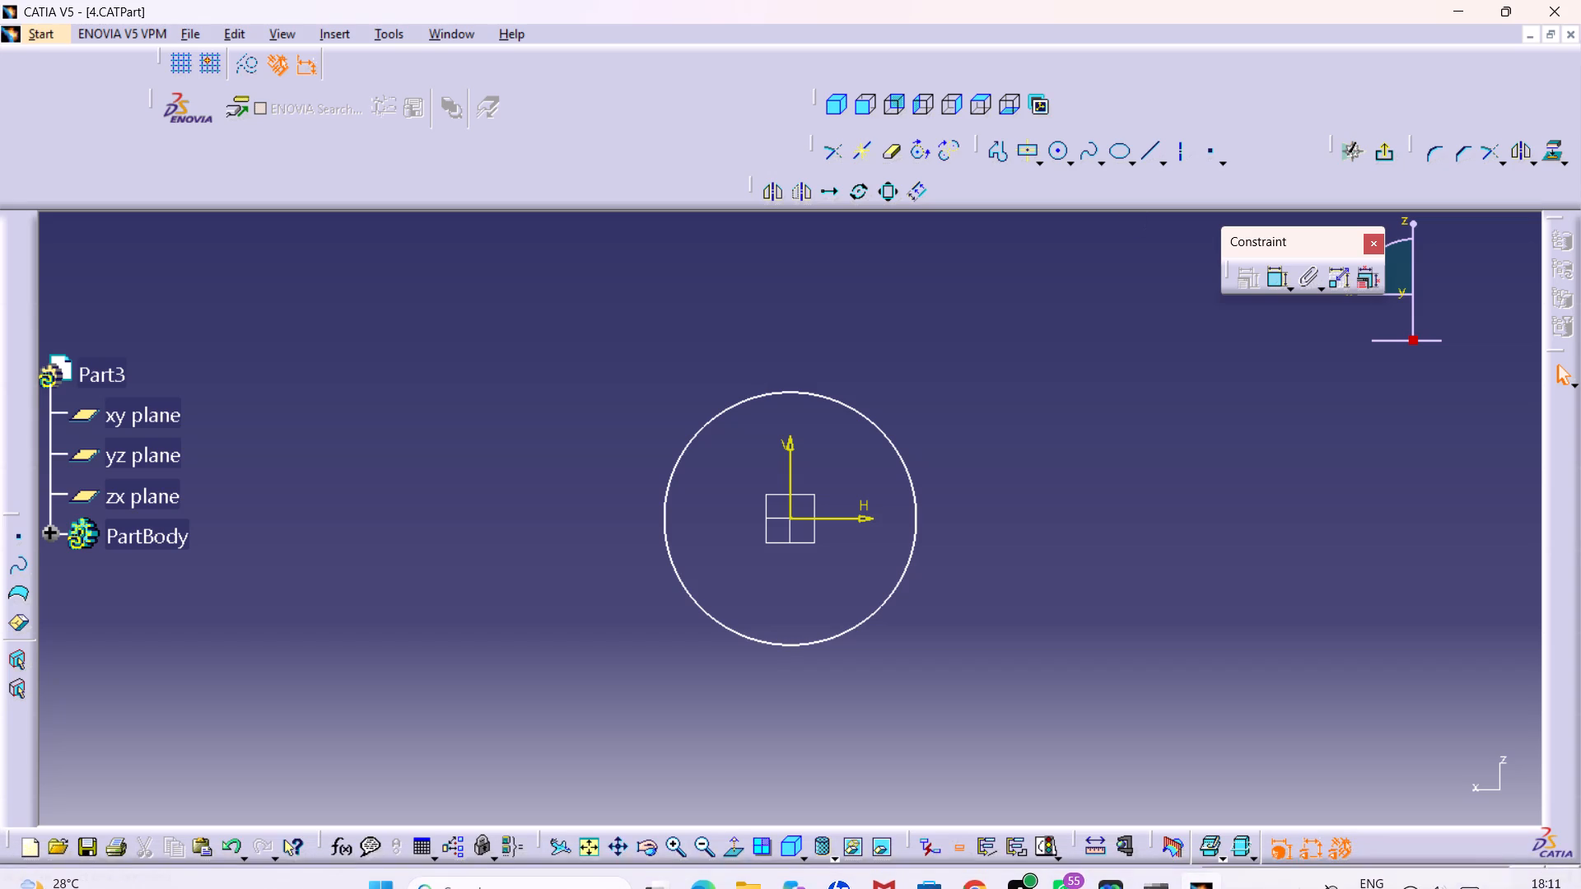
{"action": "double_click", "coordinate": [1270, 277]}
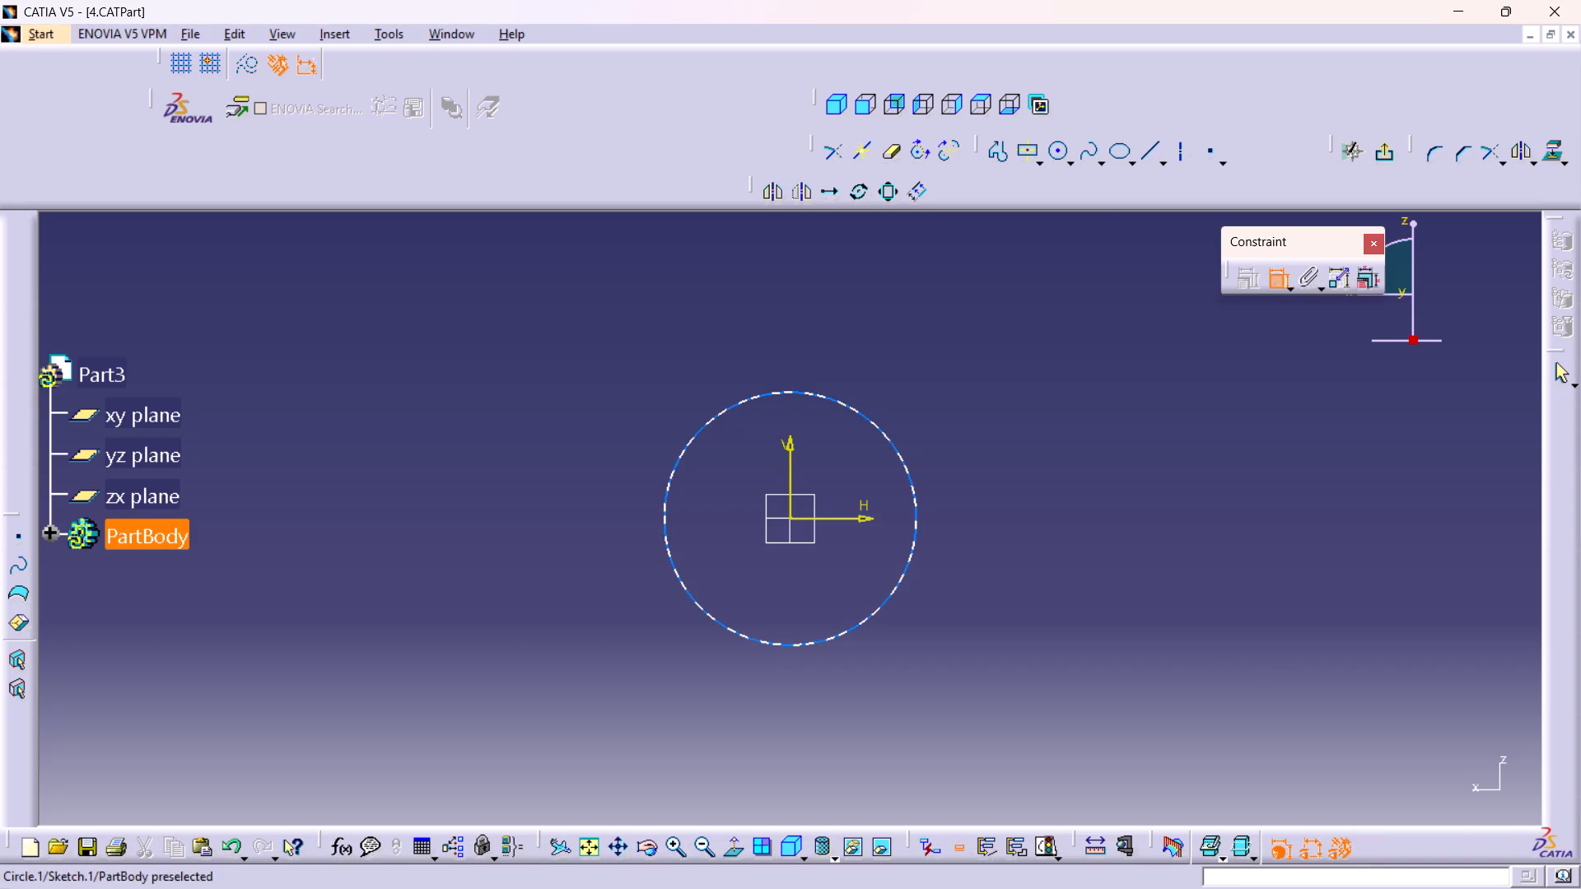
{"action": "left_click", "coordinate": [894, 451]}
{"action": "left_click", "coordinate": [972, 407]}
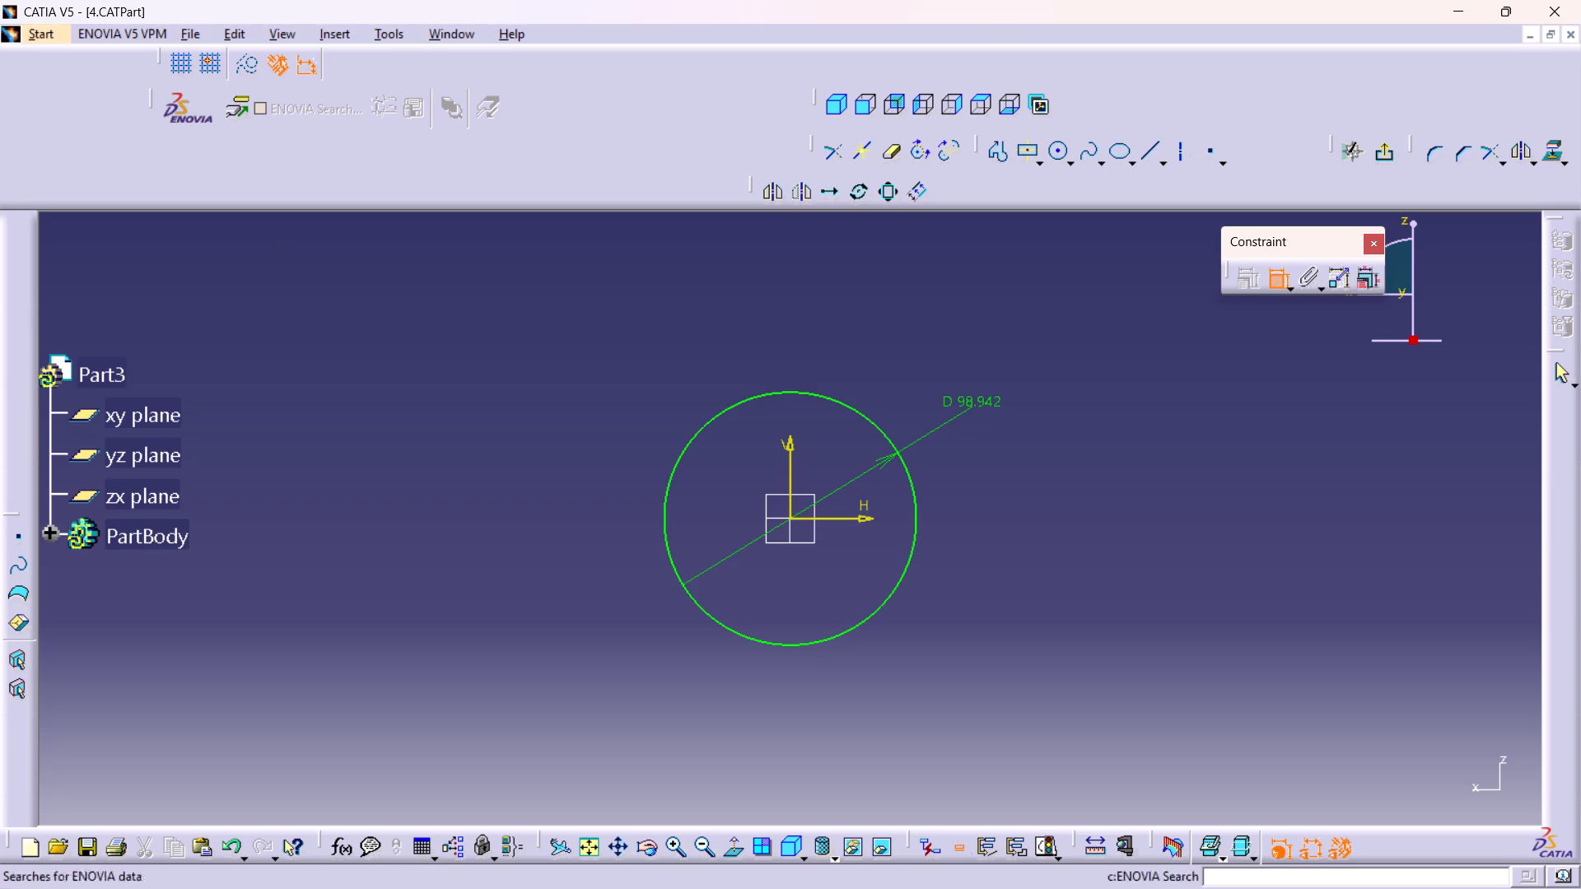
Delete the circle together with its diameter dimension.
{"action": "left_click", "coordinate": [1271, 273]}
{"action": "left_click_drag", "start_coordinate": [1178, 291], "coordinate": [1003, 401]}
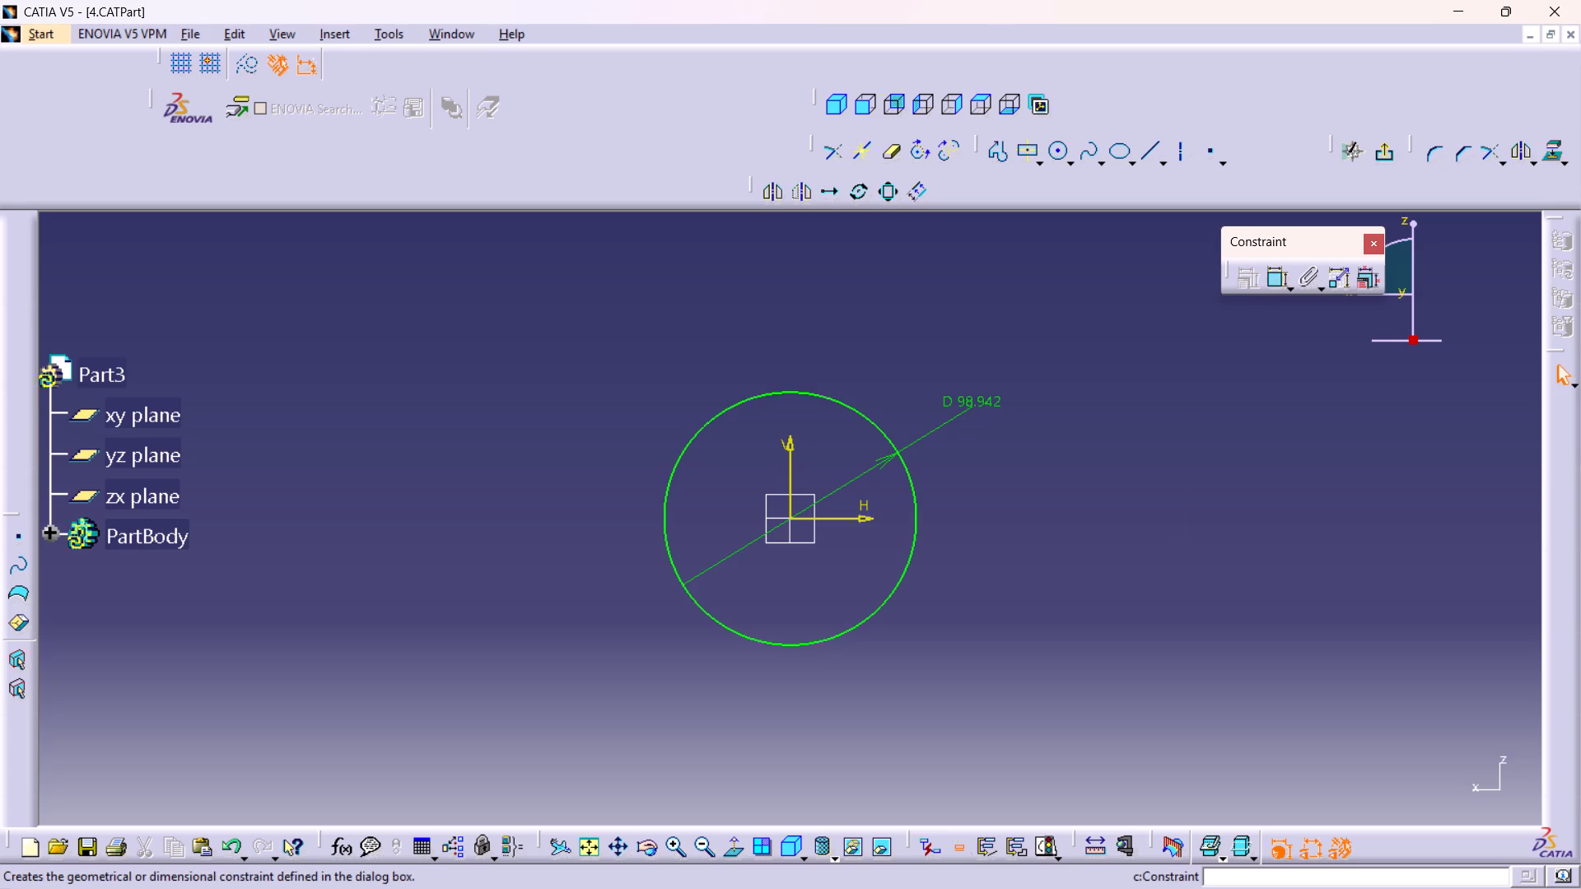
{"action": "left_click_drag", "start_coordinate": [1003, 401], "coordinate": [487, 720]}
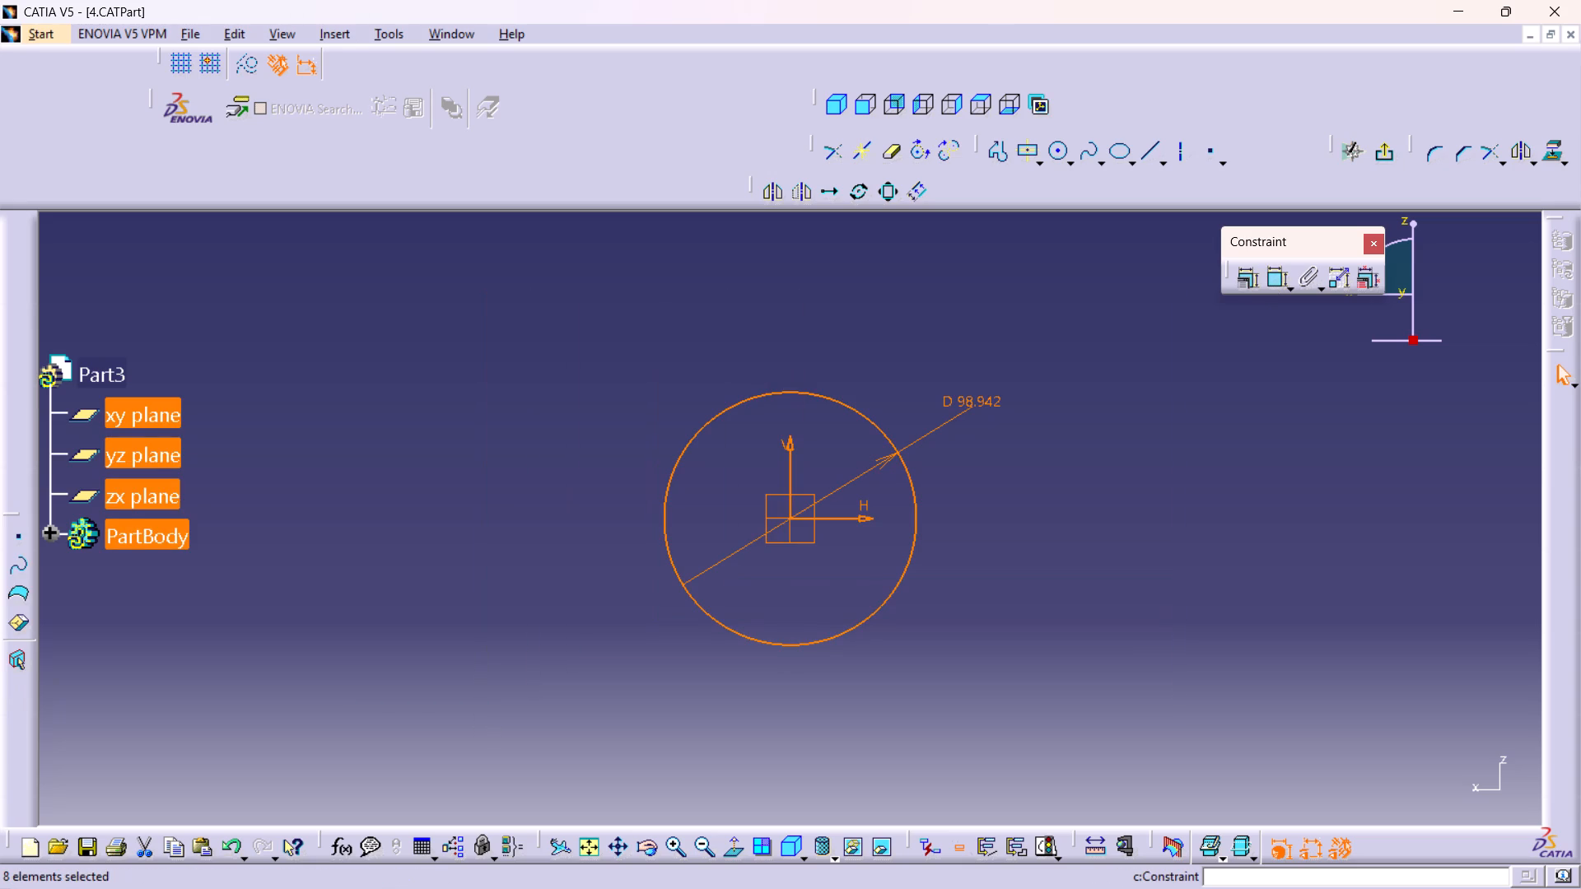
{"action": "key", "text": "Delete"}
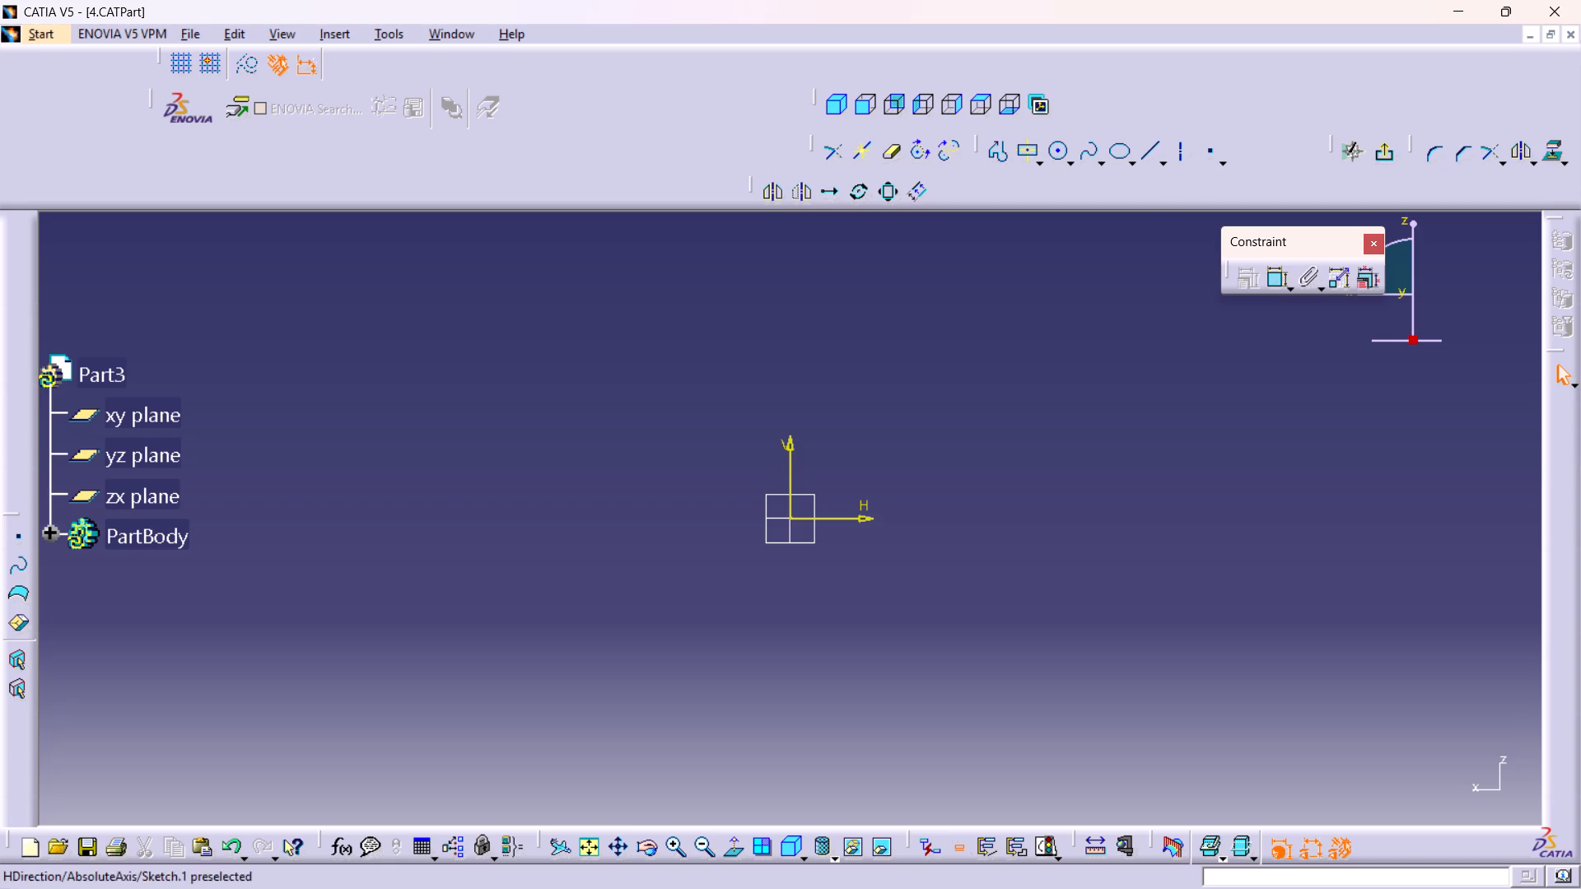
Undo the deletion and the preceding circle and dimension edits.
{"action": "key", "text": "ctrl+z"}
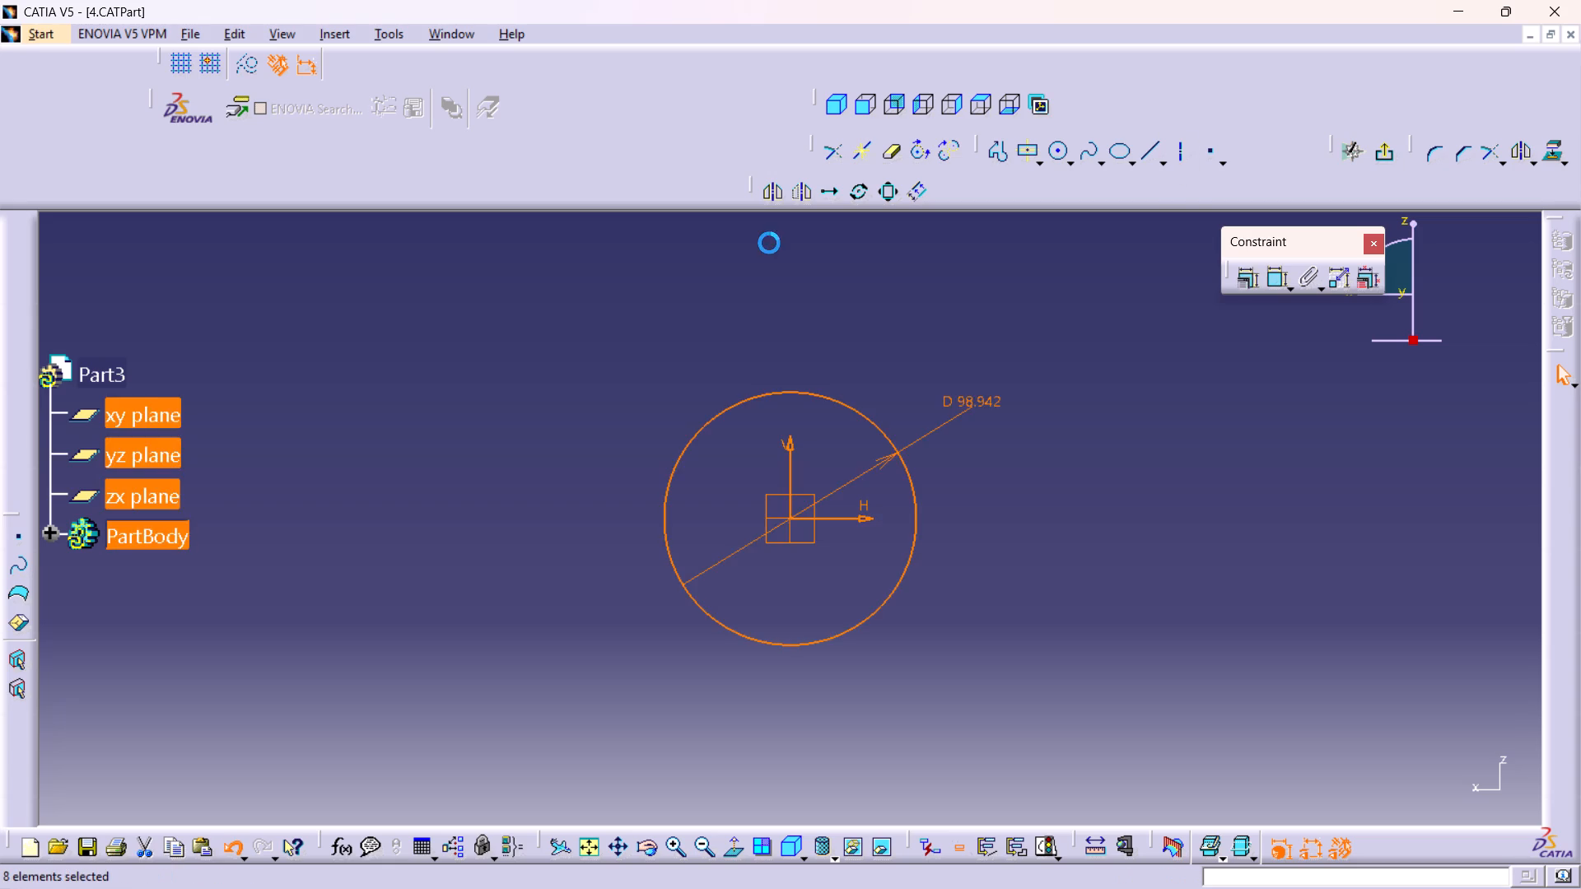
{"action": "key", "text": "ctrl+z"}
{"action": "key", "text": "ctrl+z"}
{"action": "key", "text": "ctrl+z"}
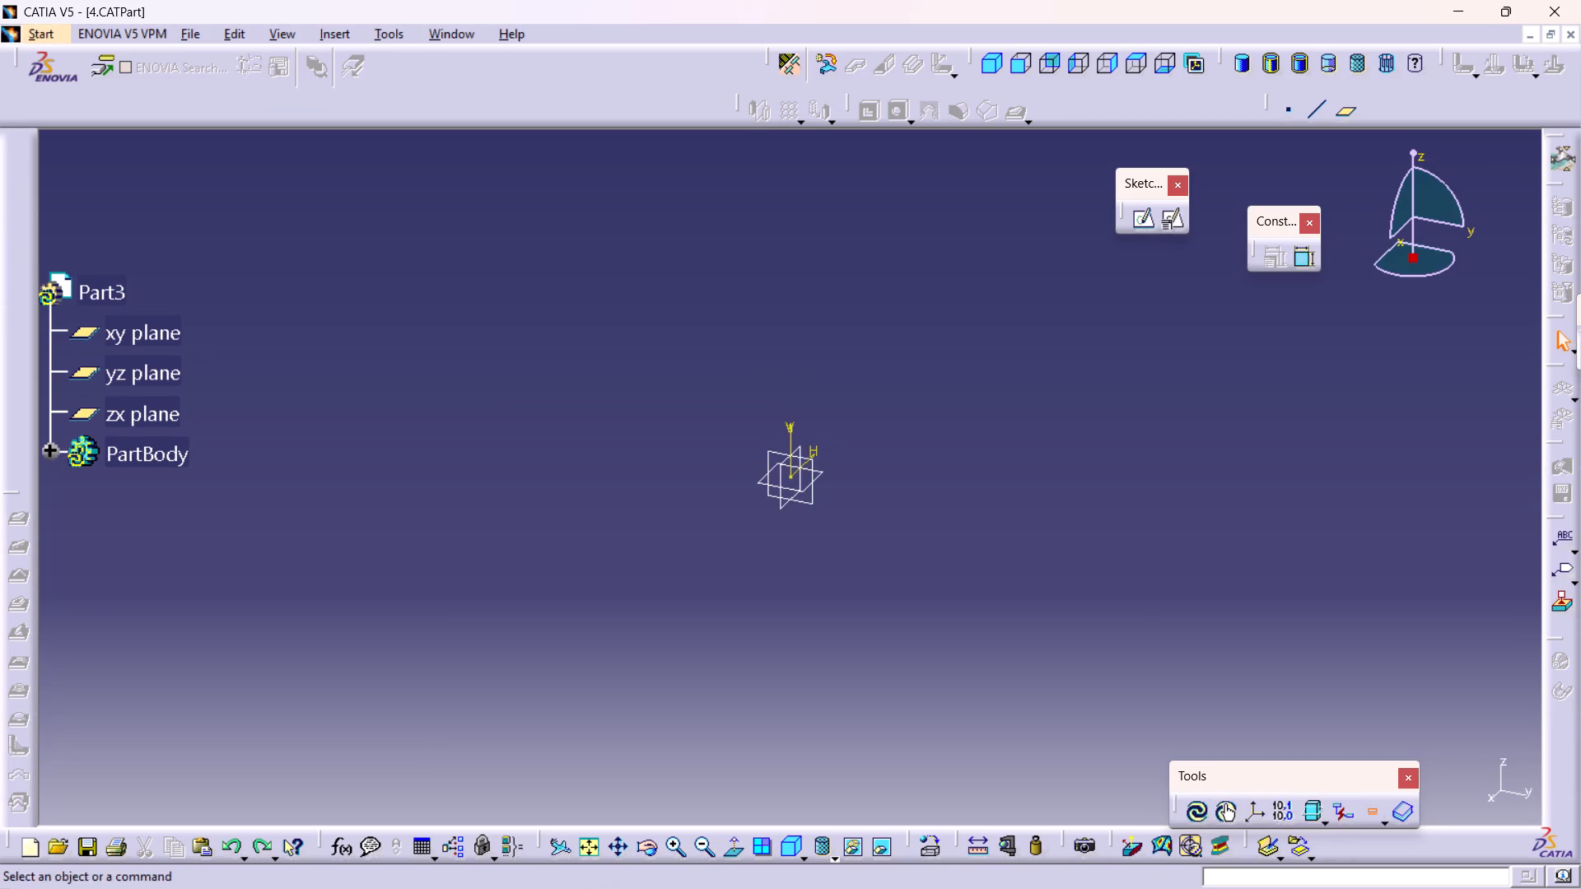
Reopen the existing sketch on the zx plane for editing.
{"action": "left_click", "coordinate": [1141, 212]}
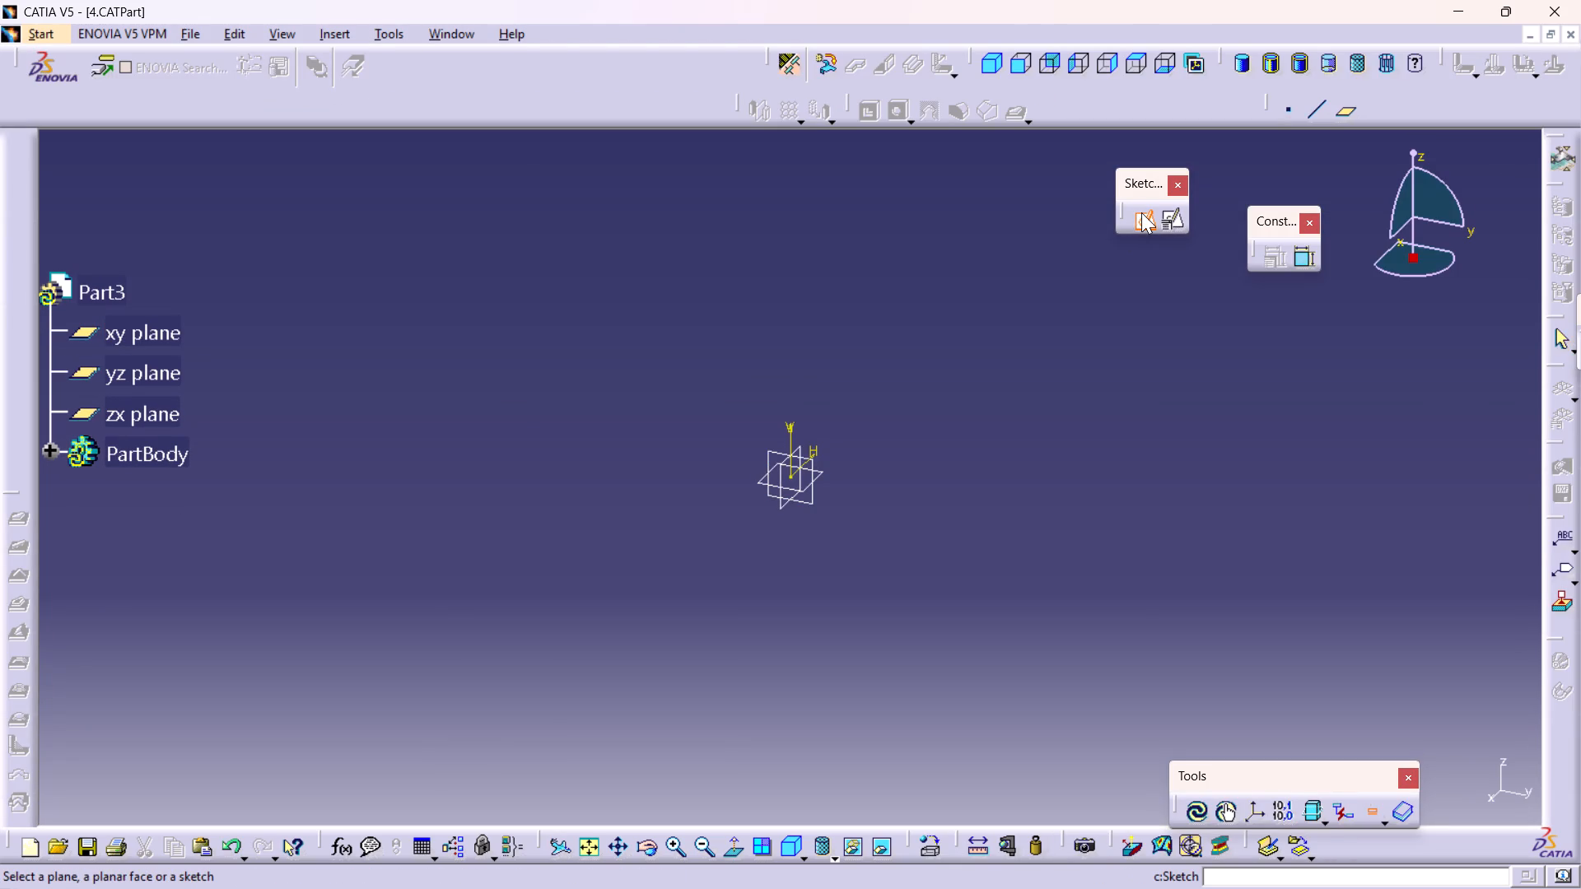
{"action": "left_click", "coordinate": [1141, 212]}
{"action": "double_click", "coordinate": [1141, 212]}
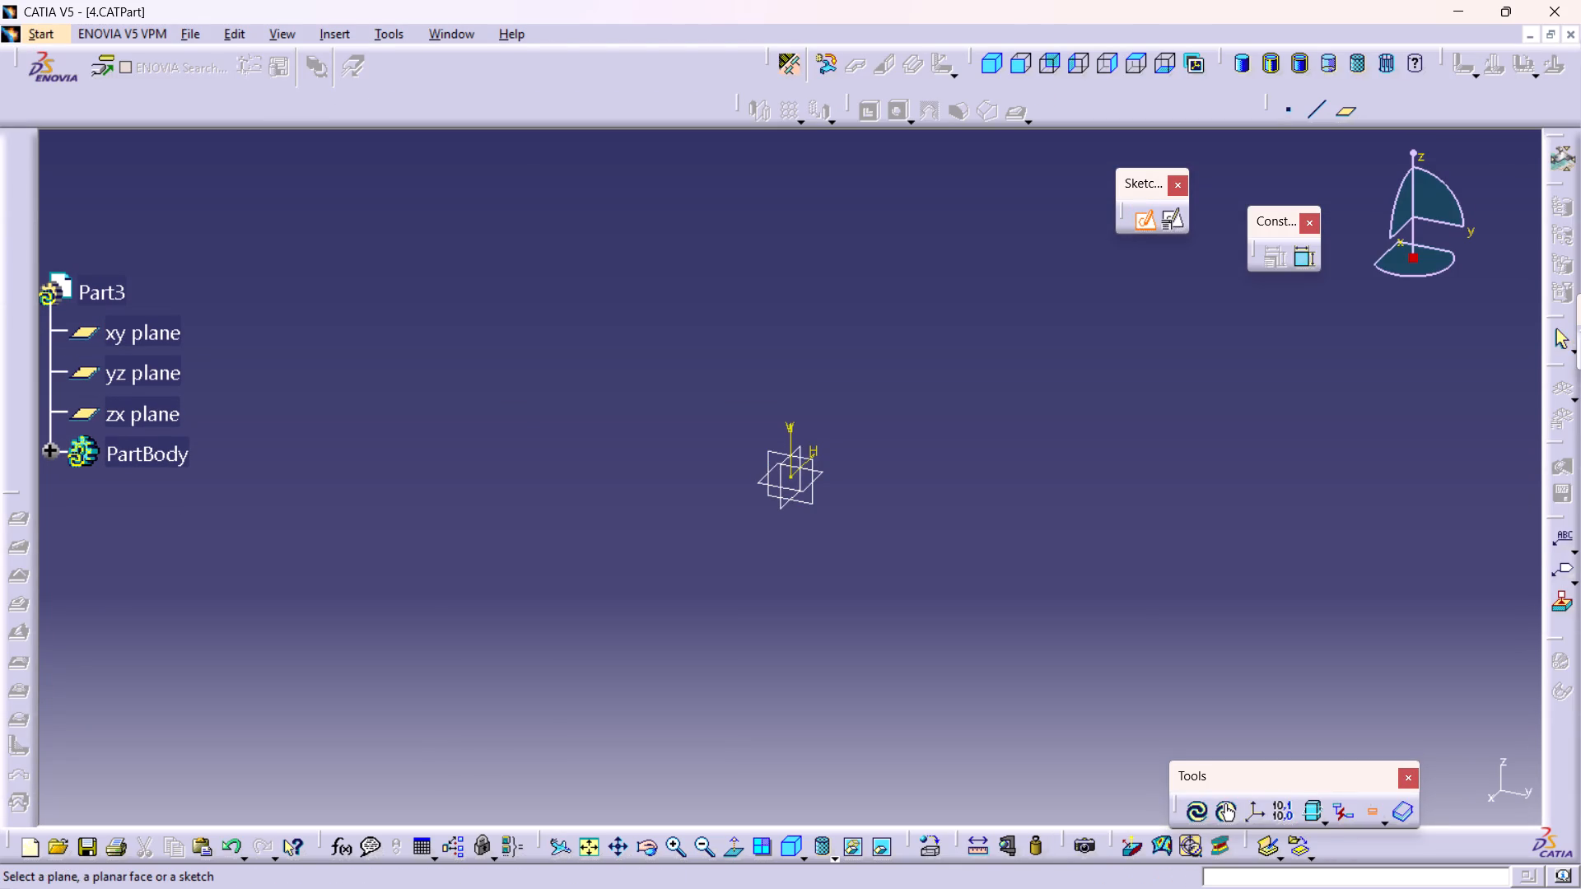
{"action": "left_click", "coordinate": [812, 450]}
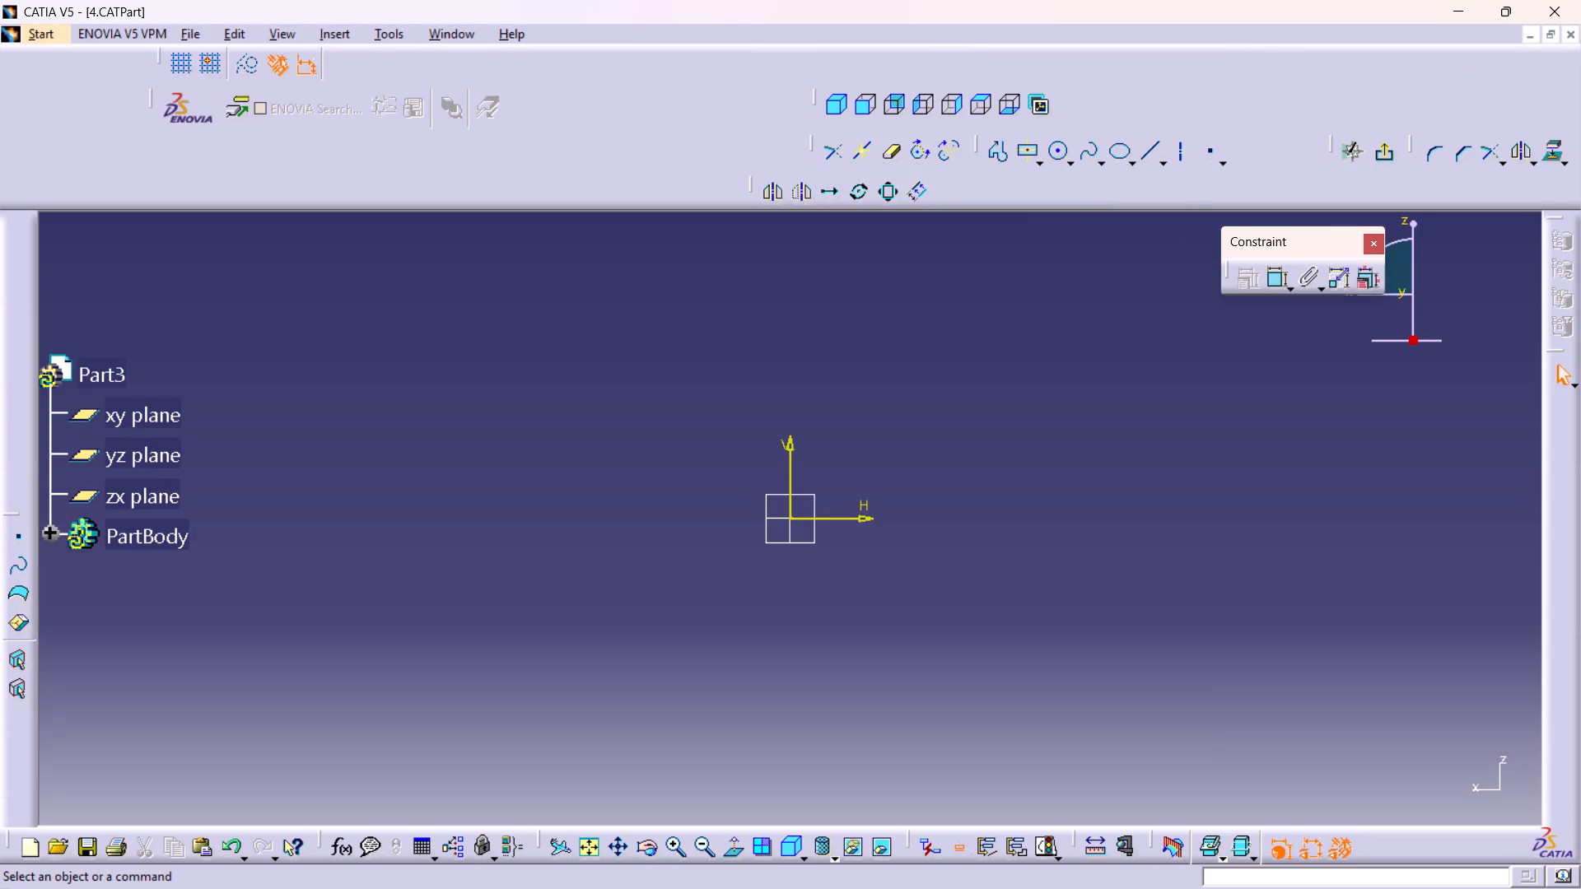
Start a profile at the origin with a horizontal line about 50 mm long and an upward tangent arc of about 45 mm radius.
{"action": "double_click", "coordinate": [991, 149]}
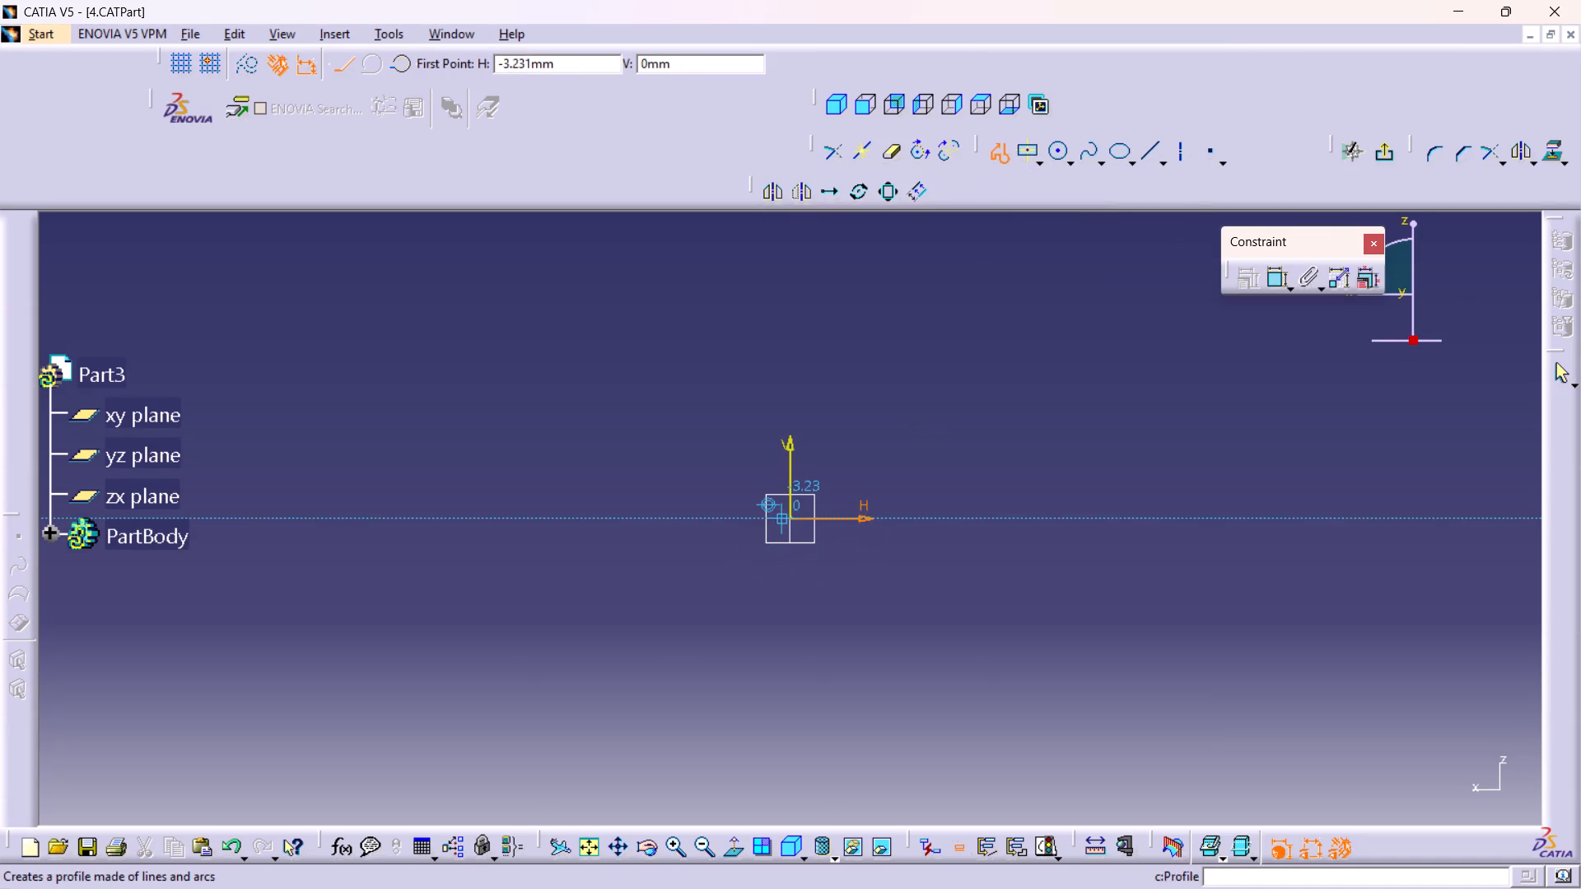
{"action": "left_click", "coordinate": [792, 519]}
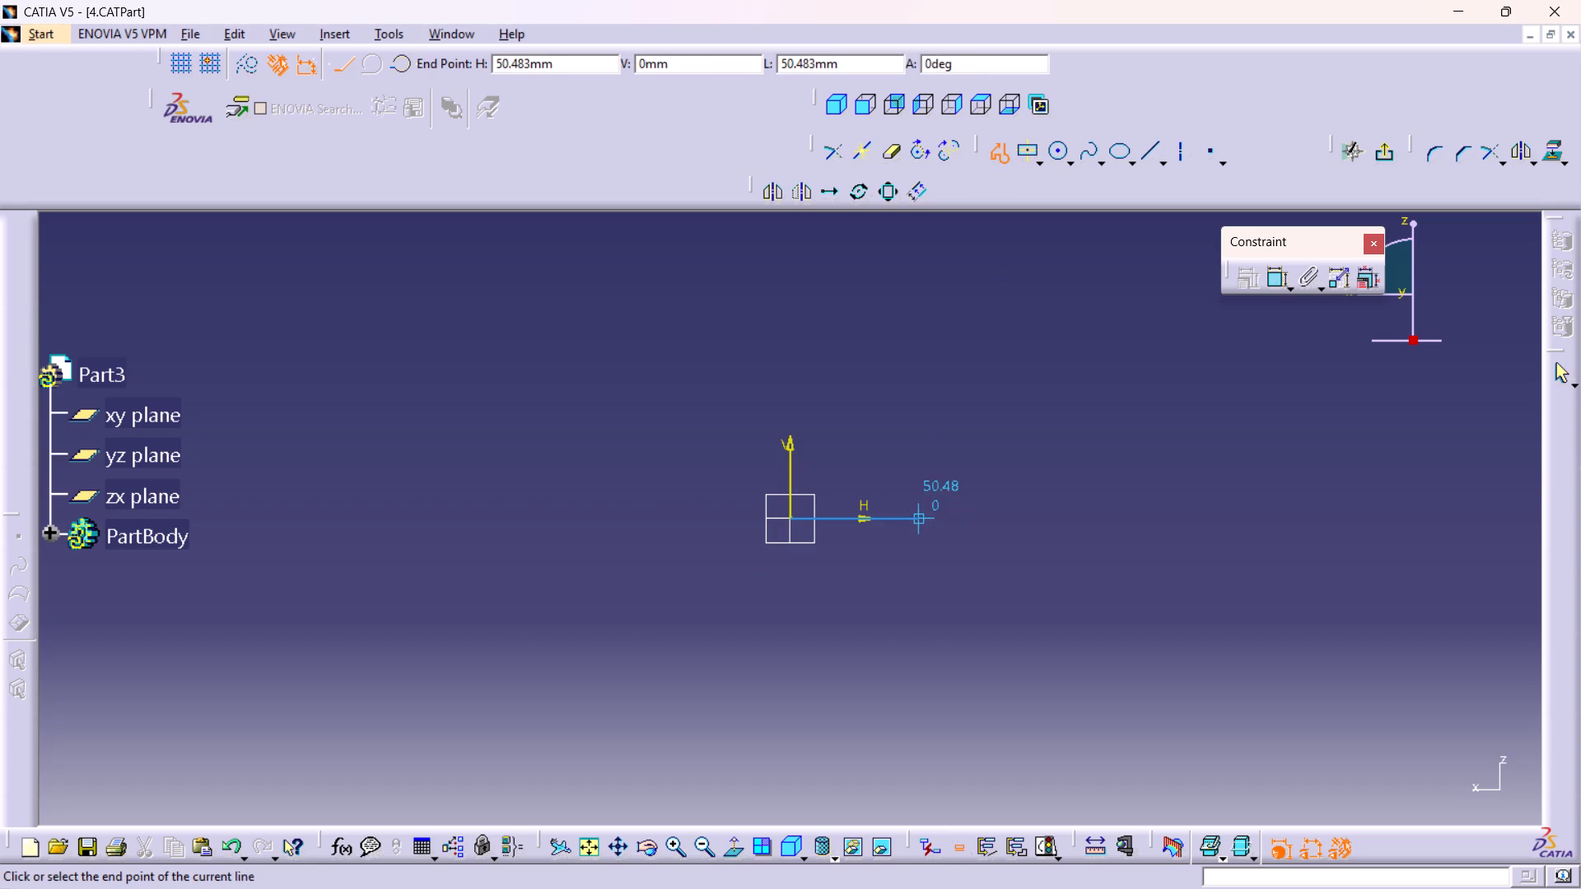
{"action": "left_click", "coordinate": [912, 517]}
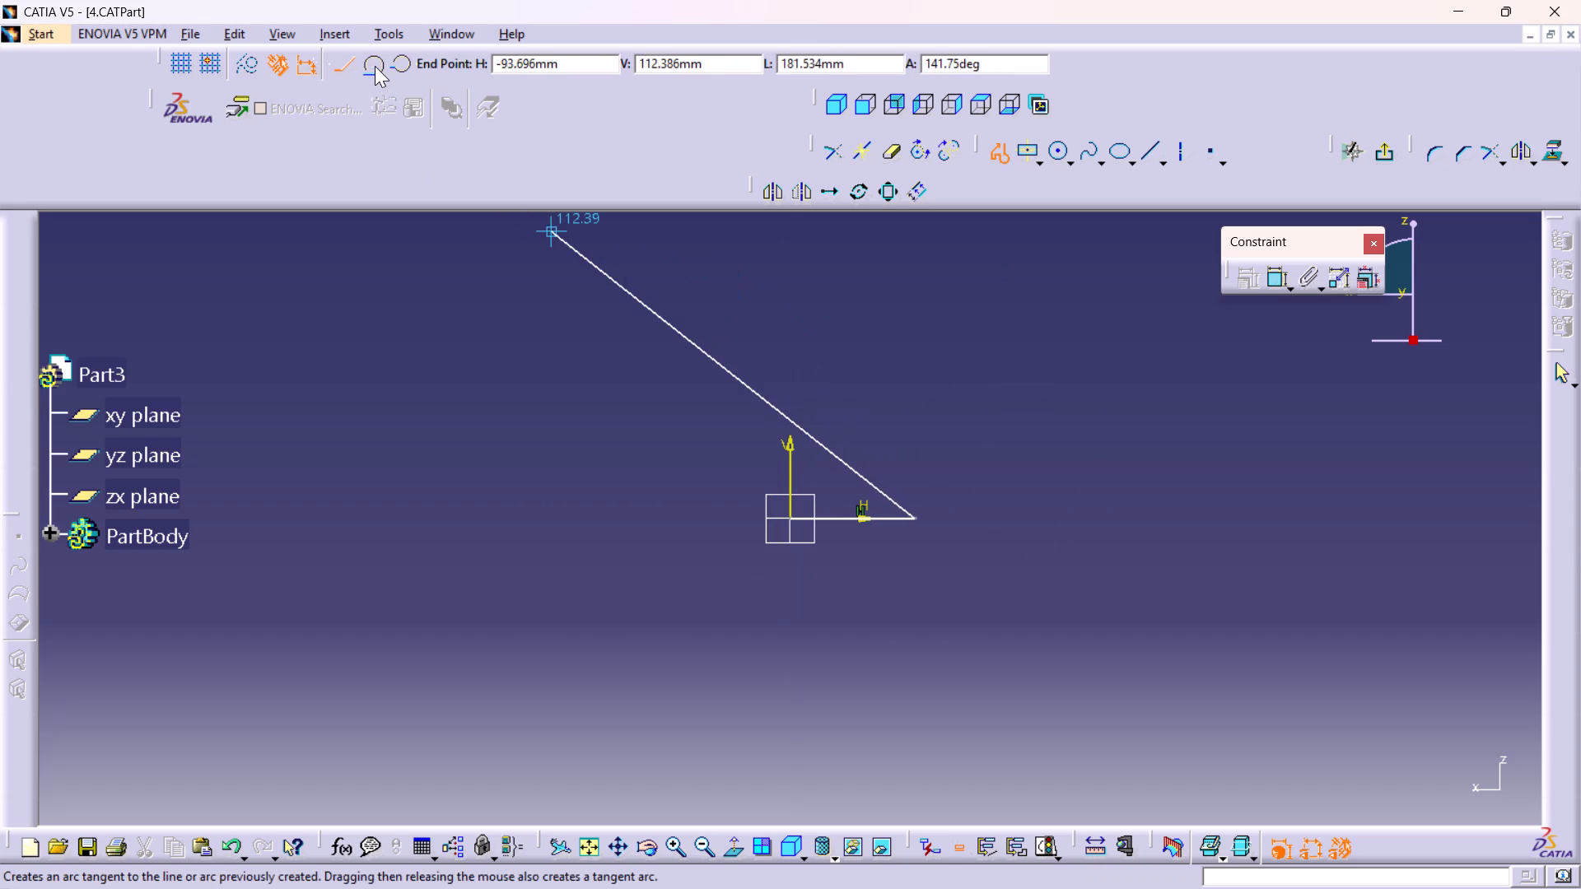
{"action": "left_click", "coordinate": [408, 58]}
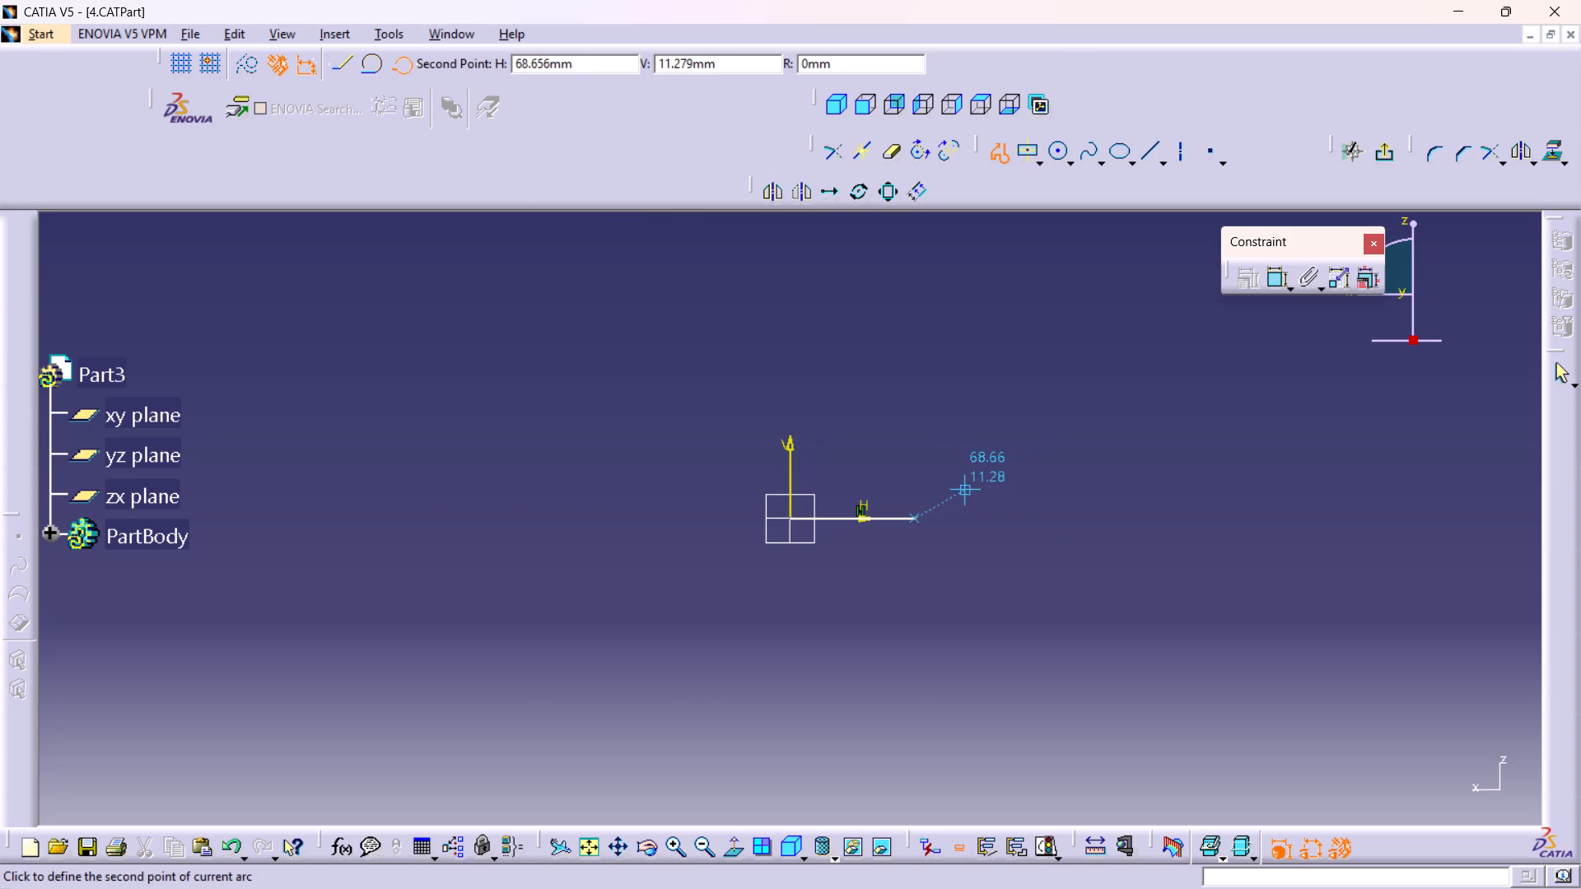
{"action": "left_click", "coordinate": [987, 492]}
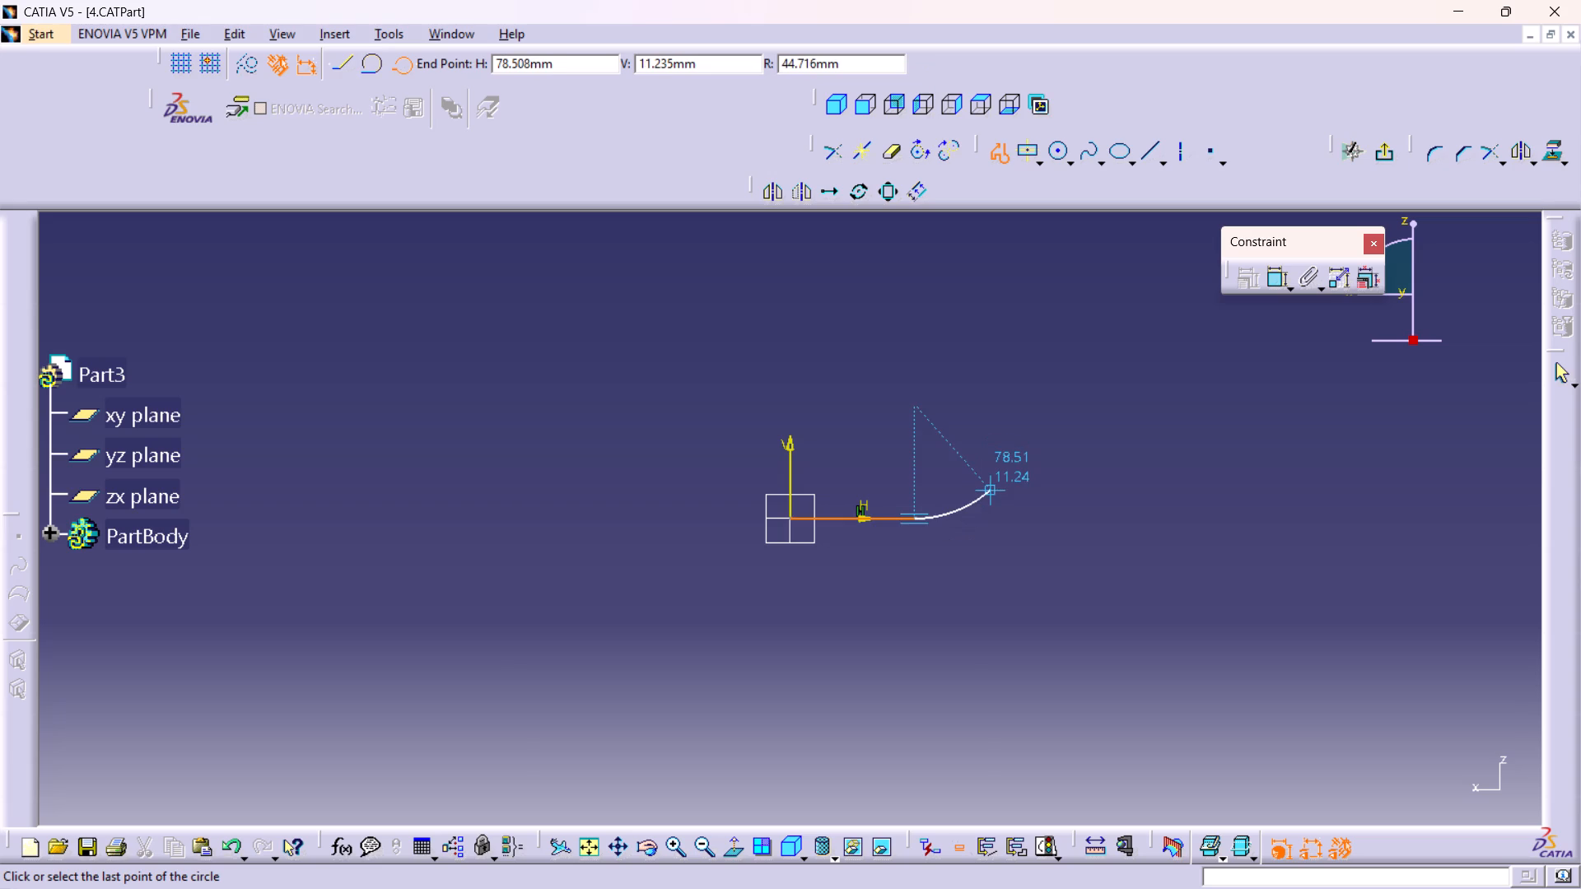
{"action": "left_click", "coordinate": [986, 484]}
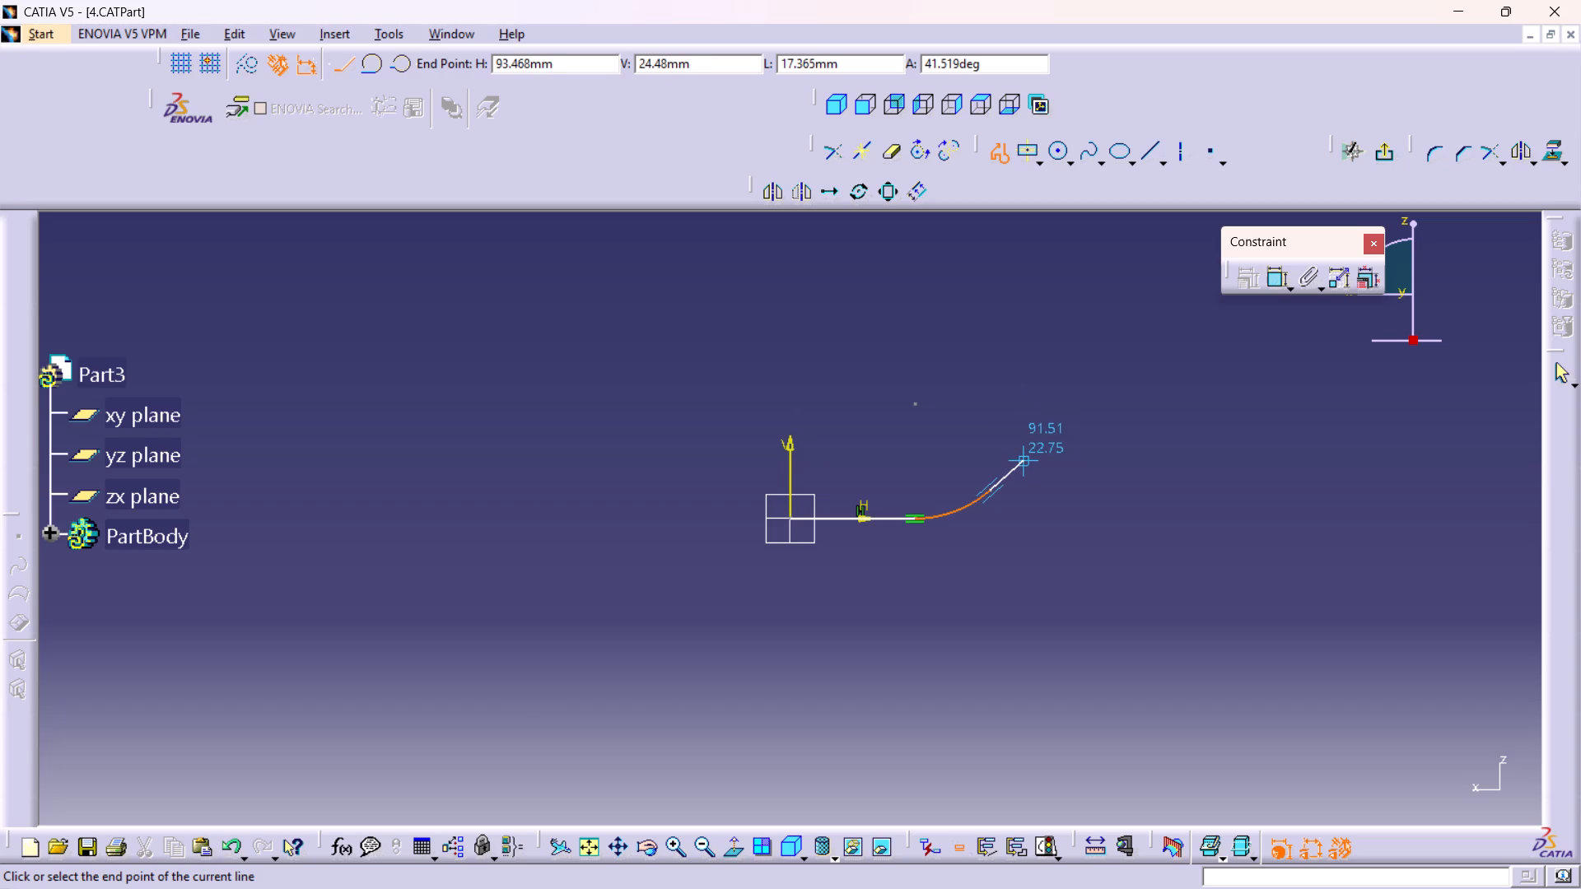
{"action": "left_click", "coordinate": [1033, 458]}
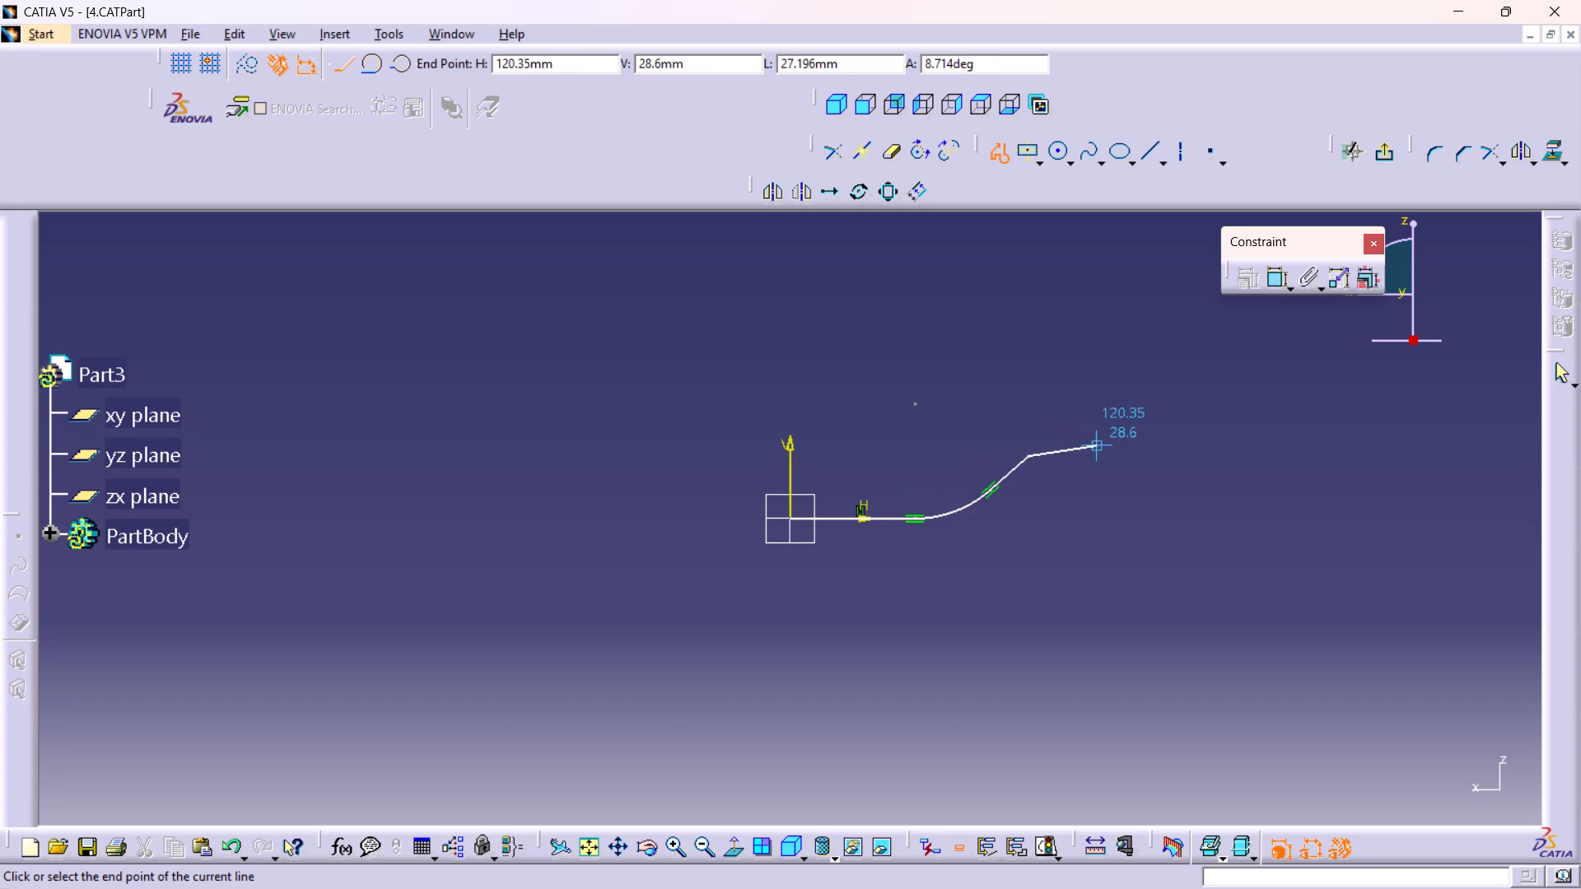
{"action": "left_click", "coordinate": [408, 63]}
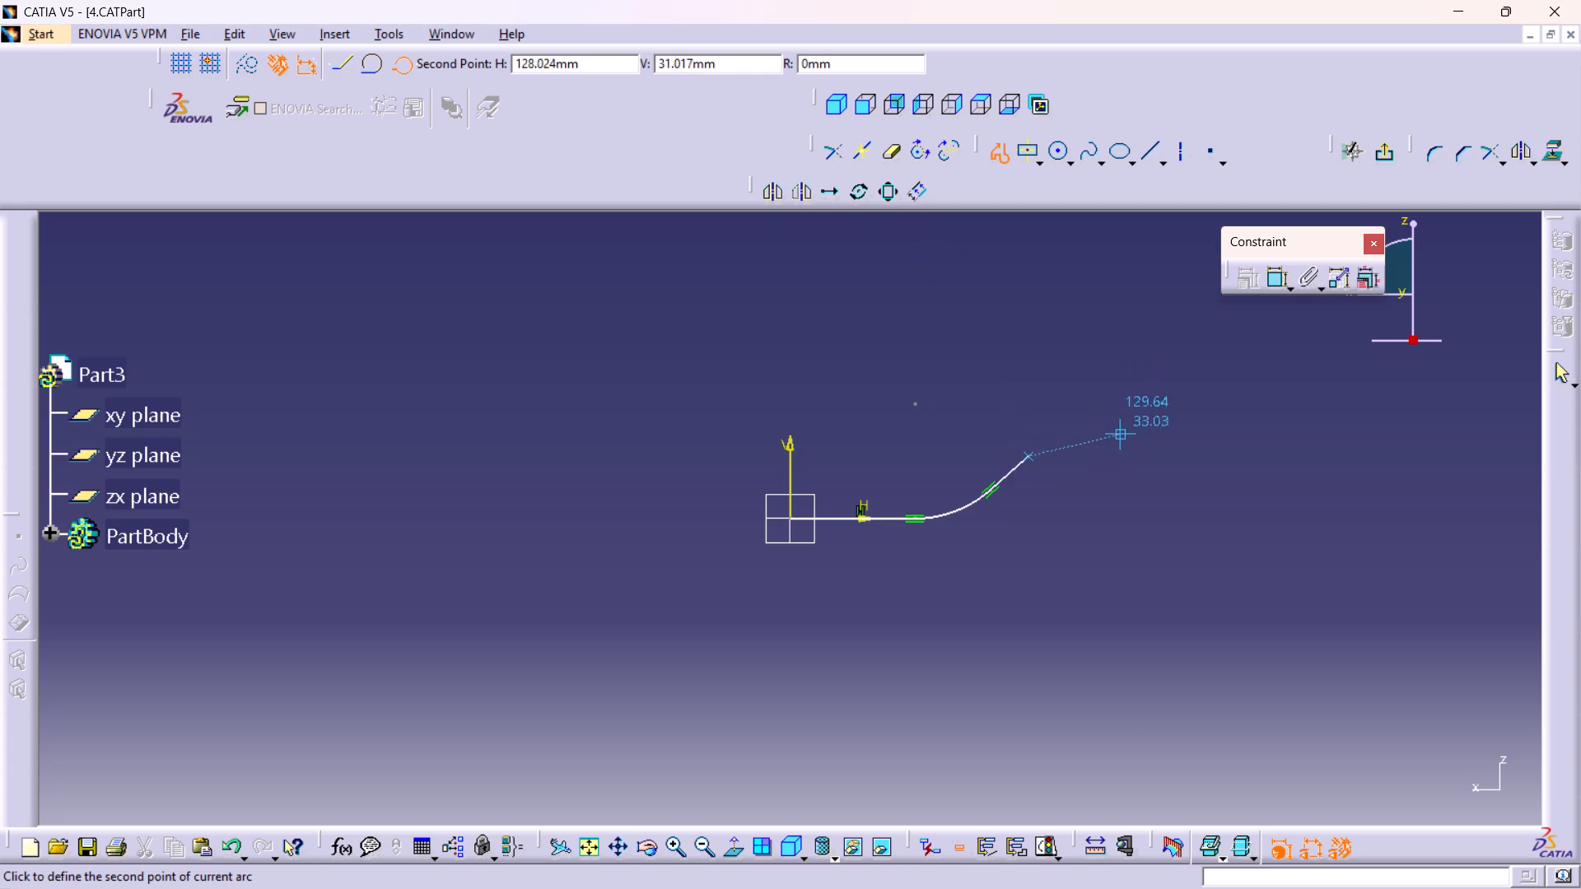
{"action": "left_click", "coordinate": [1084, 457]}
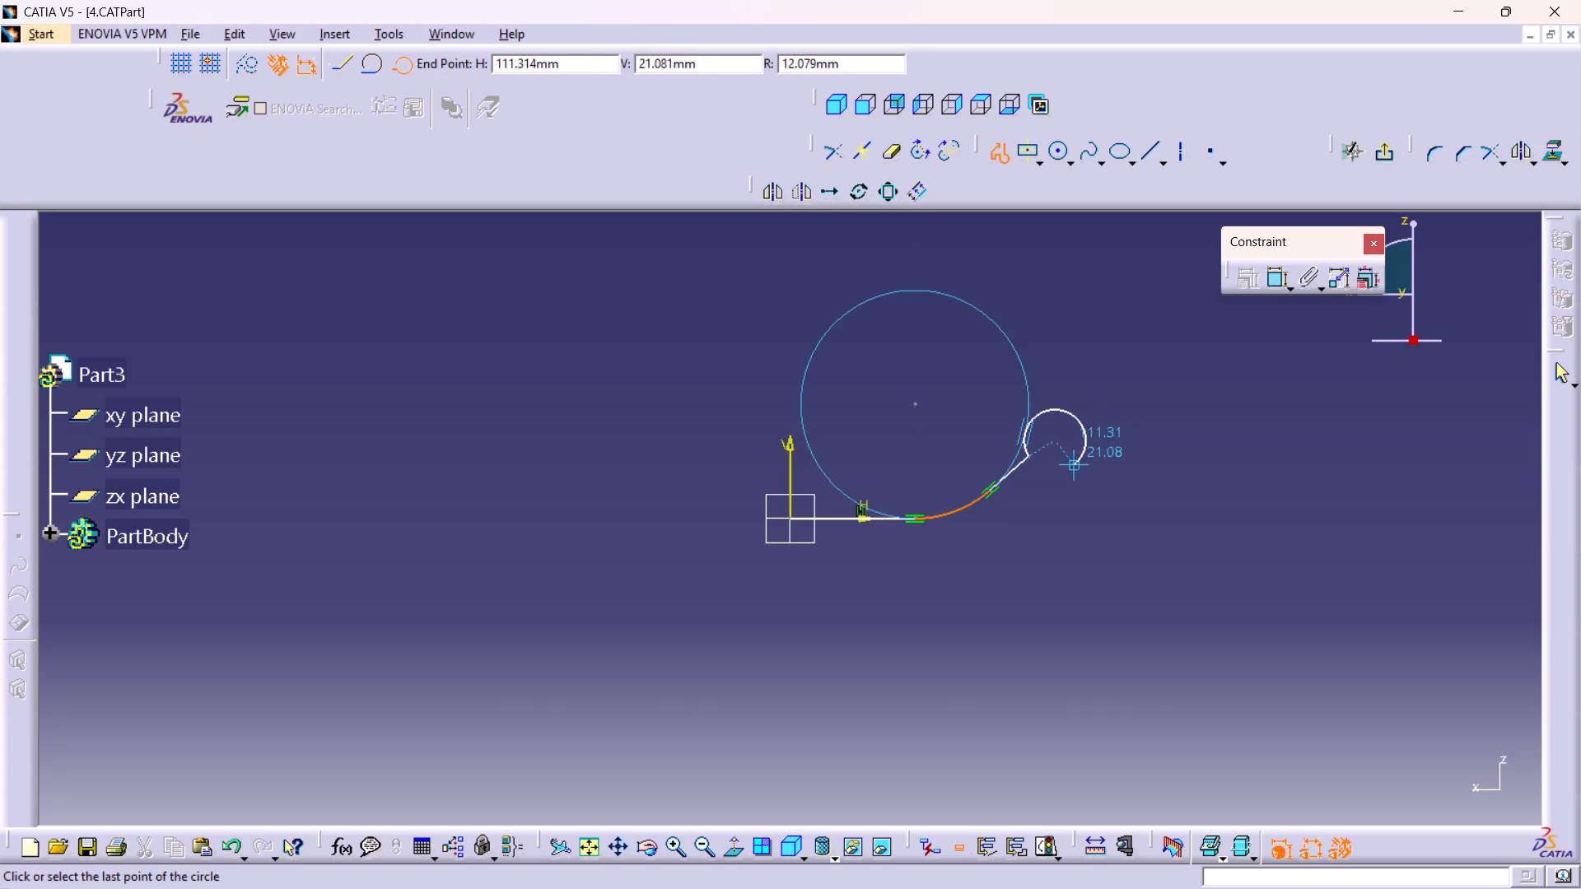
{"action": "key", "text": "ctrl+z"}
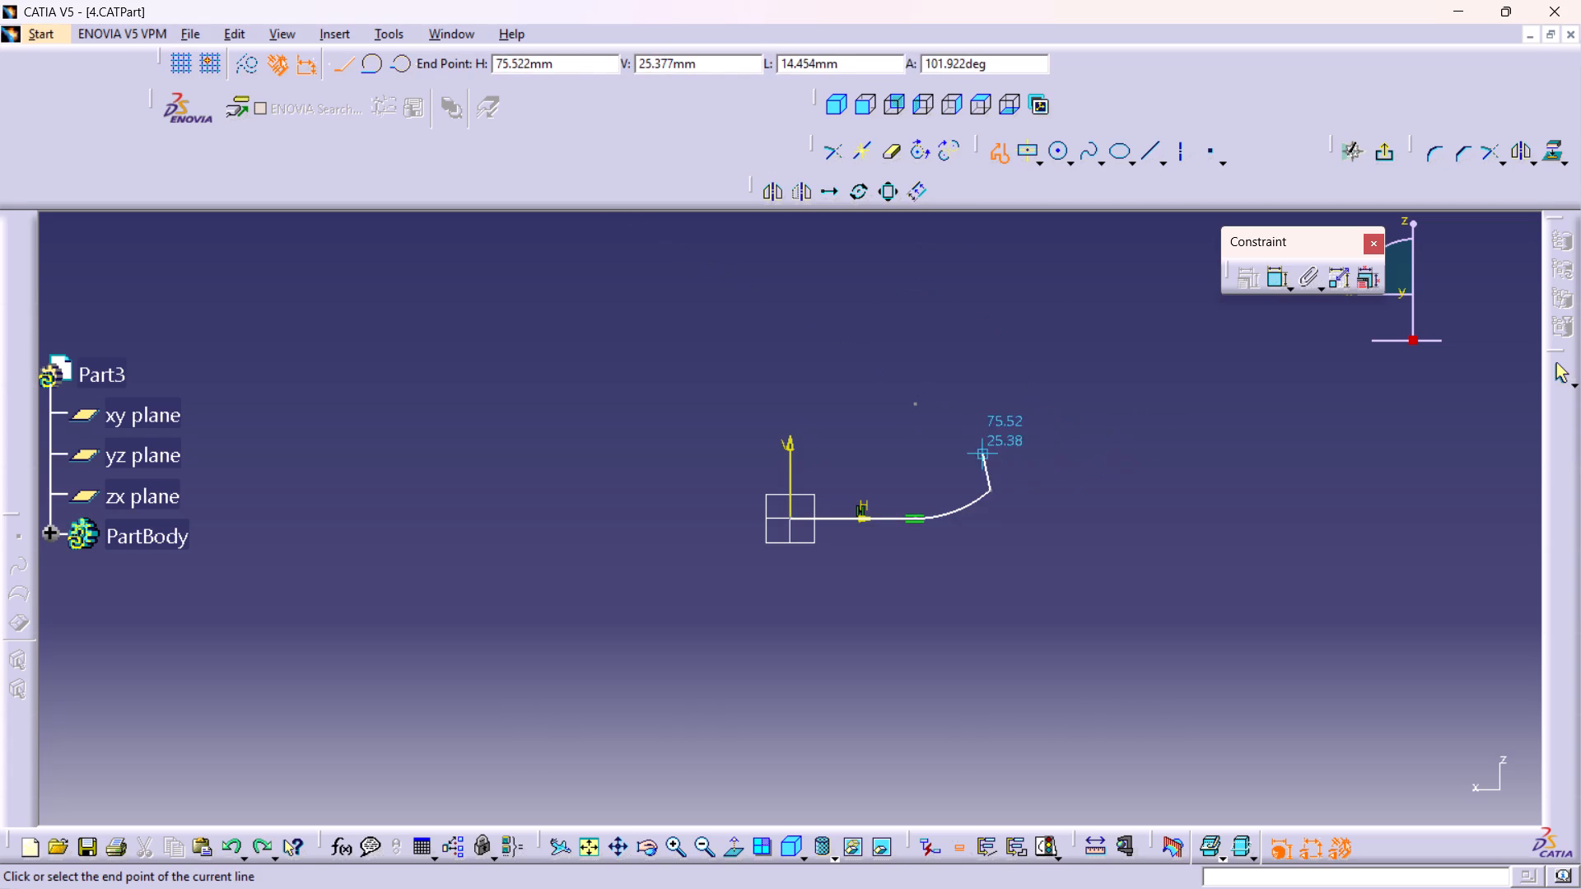
Continue the profile with a tangent sloped line about 18 mm long and a reverse-curving tangent arc levelling off about 29 mm above the origin.
{"action": "left_click", "coordinate": [1023, 457]}
{"action": "left_click", "coordinate": [399, 68]}
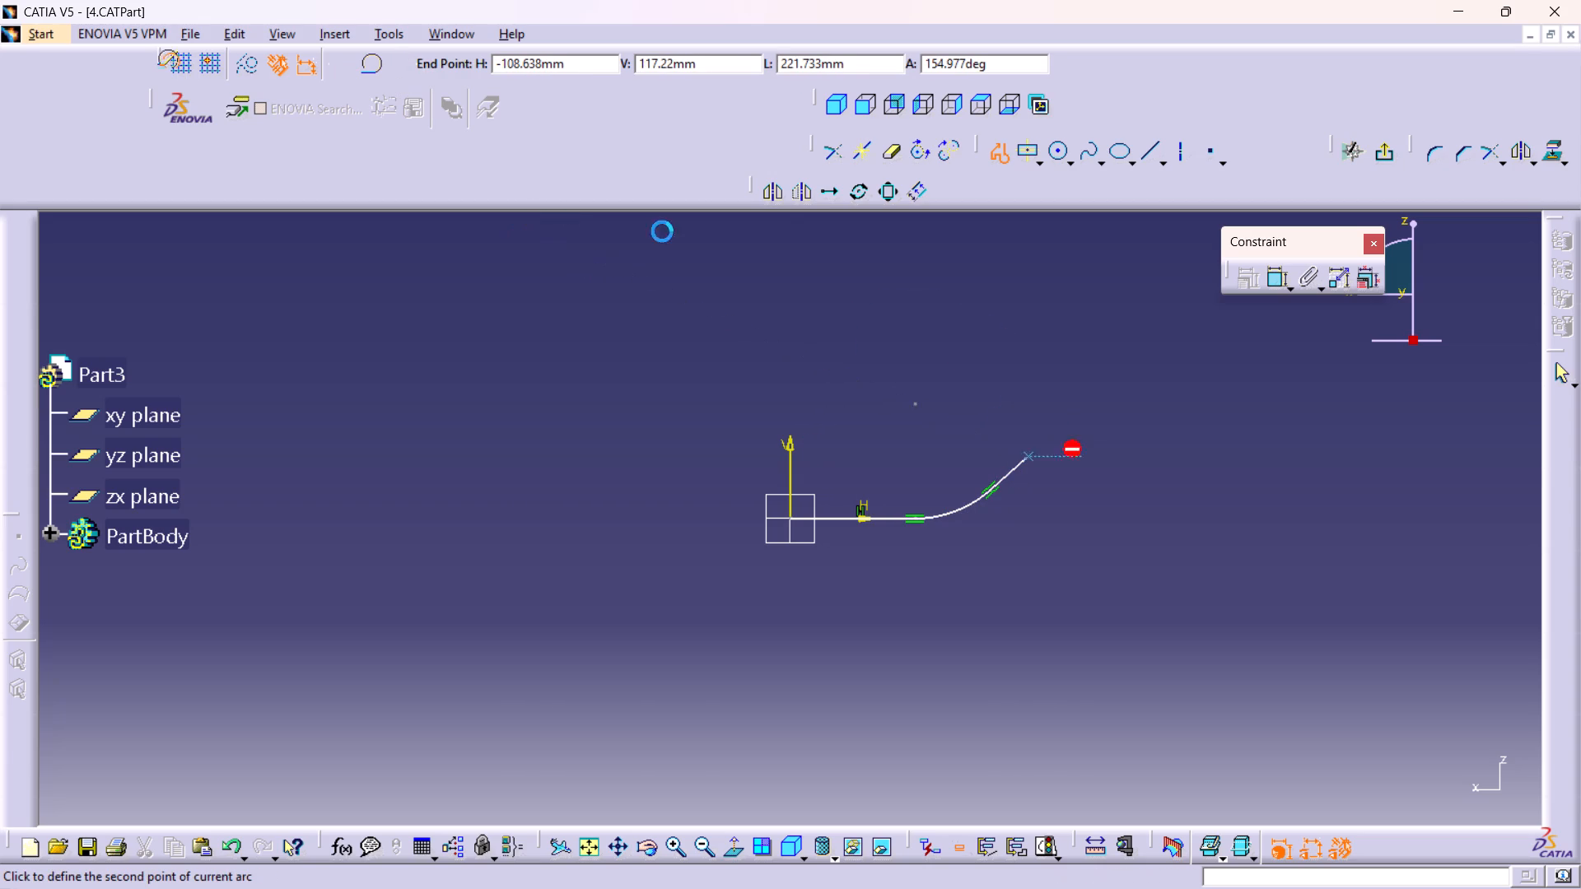
{"action": "left_click", "coordinate": [1091, 440]}
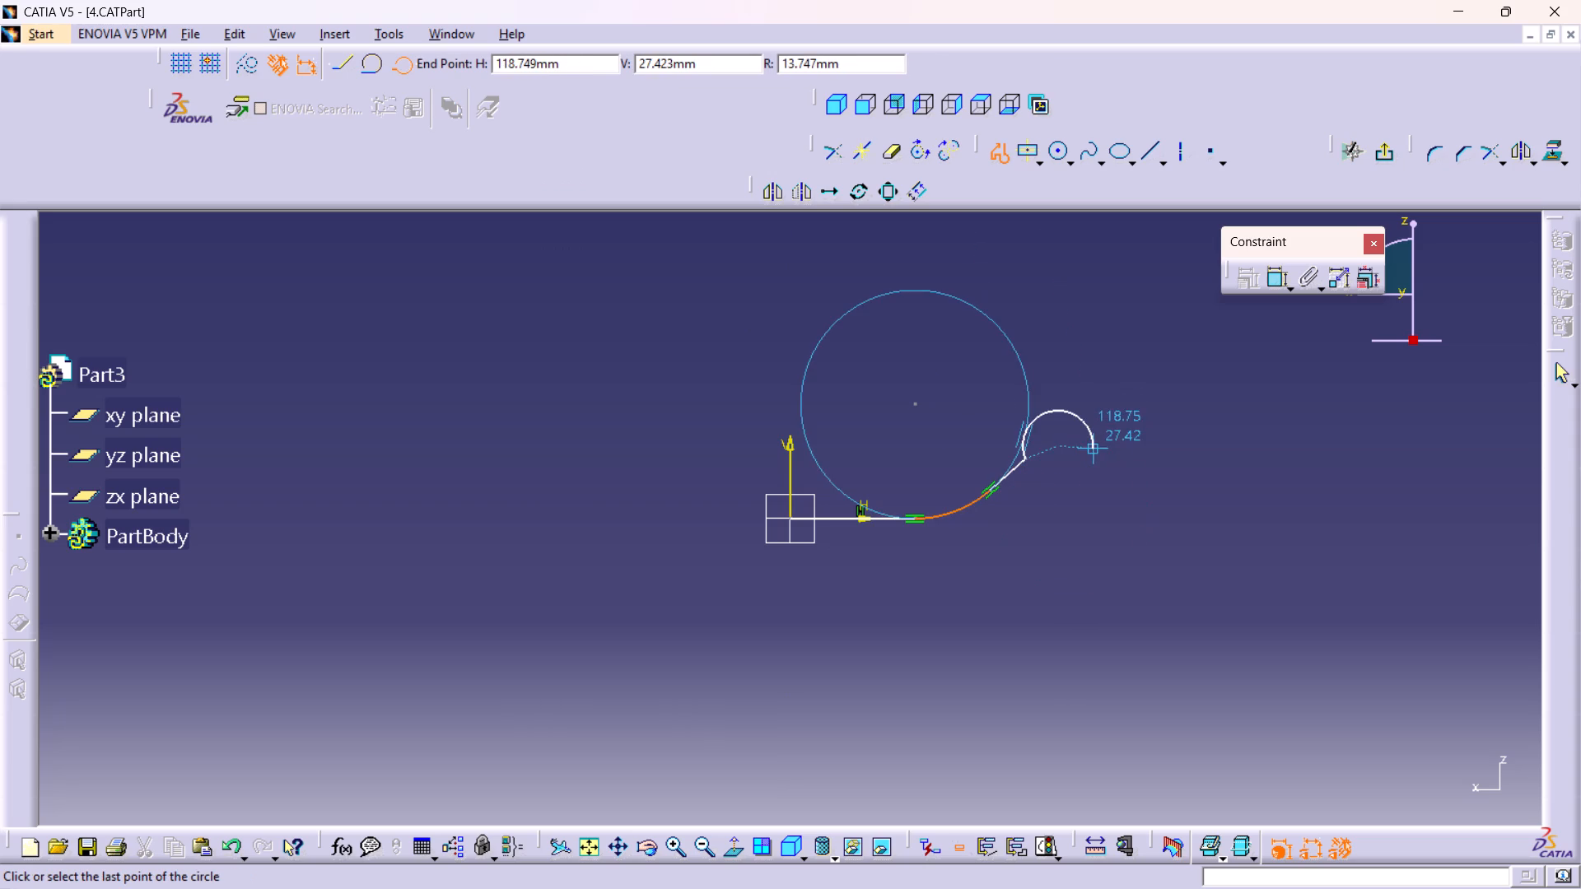
{"action": "left_click", "coordinate": [1097, 437]}
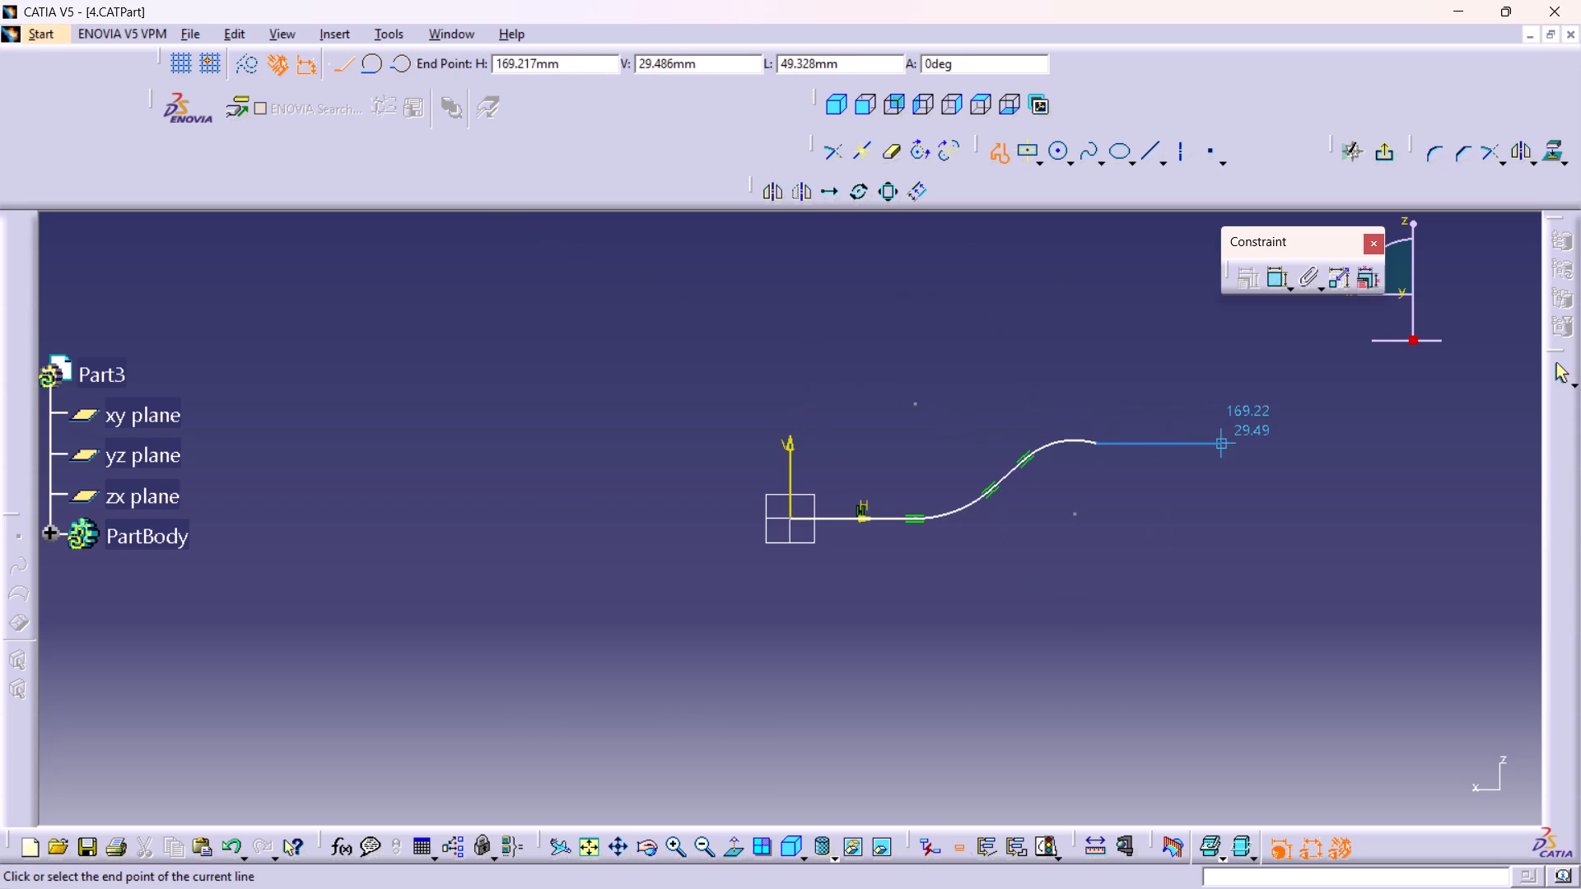
Extend the profile with a horizontal line about 106 mm long and a downward tangent arc of about 45 mm radius.
{"action": "middle_click_drag", "start_coordinate": [1215, 444], "coordinate": [926, 482]}
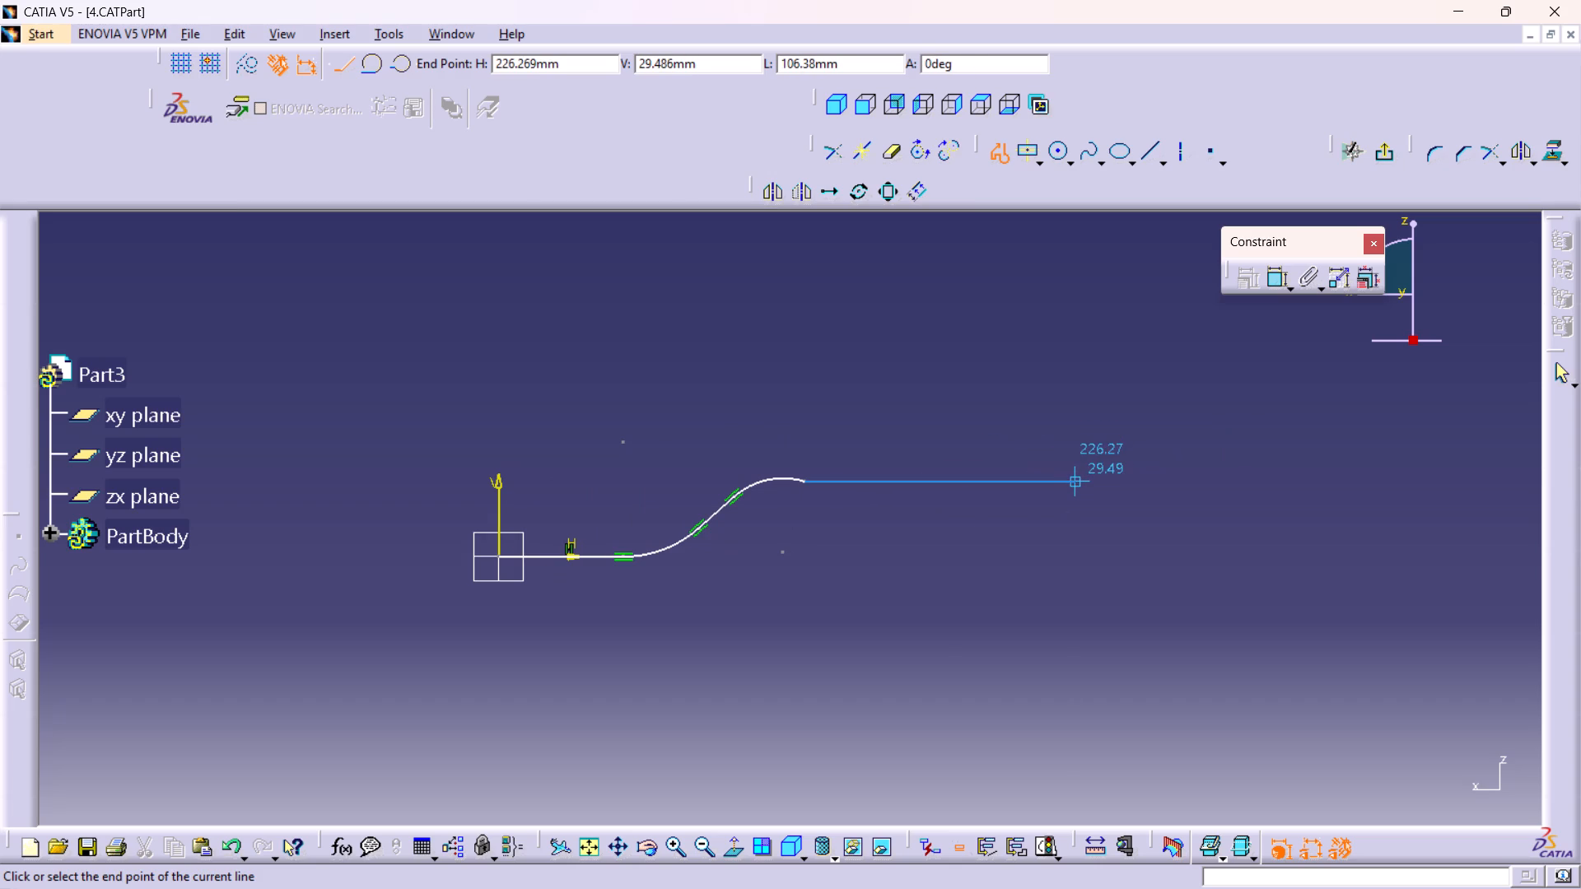
{"action": "left_click", "coordinate": [1074, 480]}
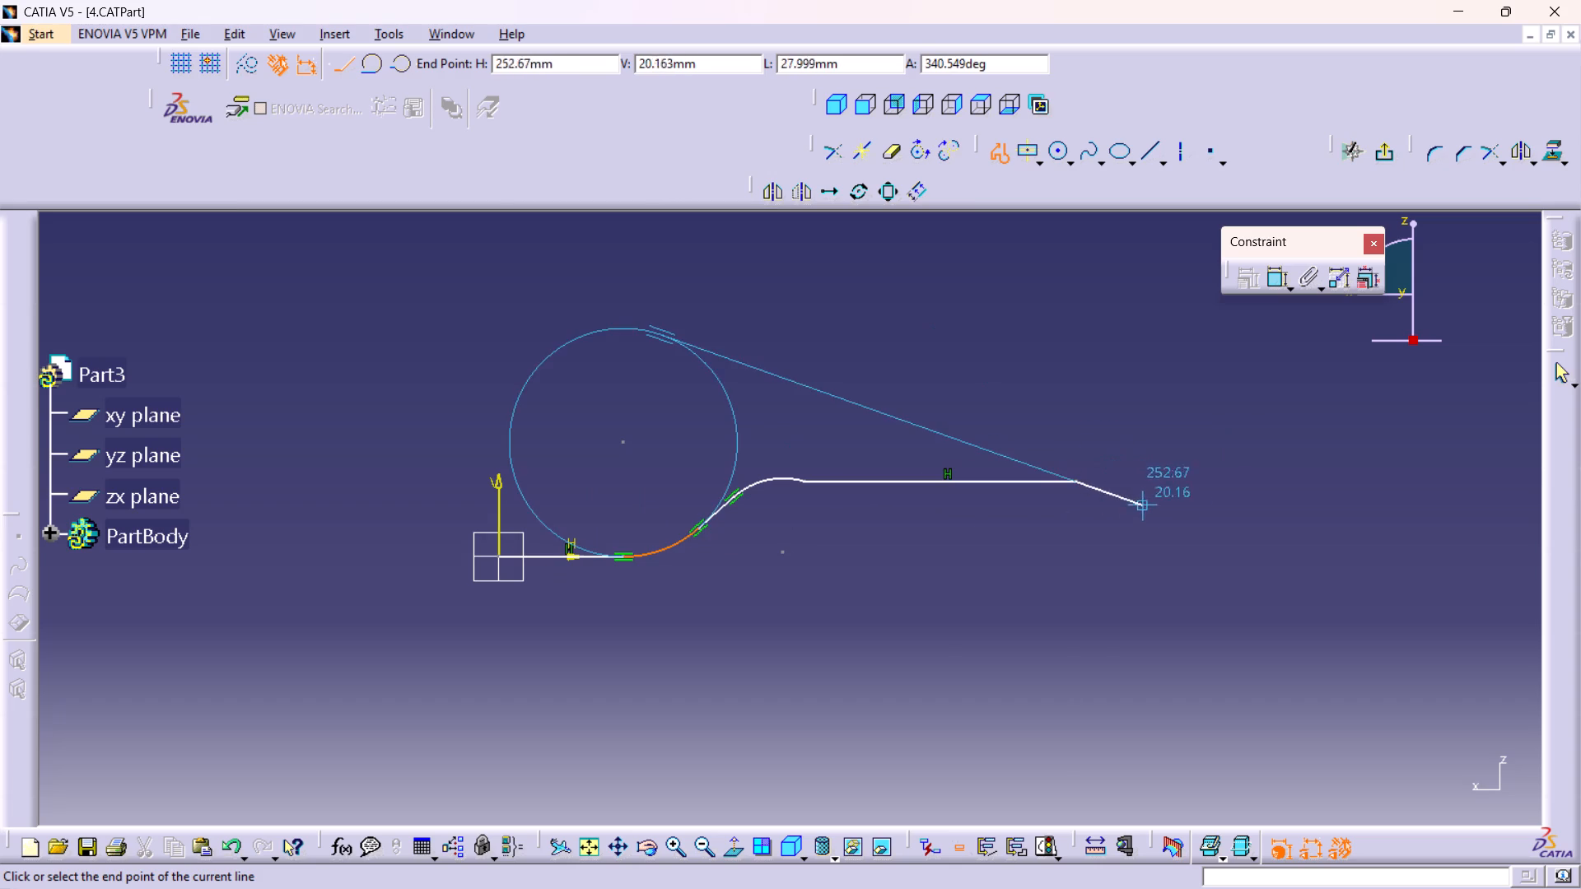
{"action": "left_click_drag", "start_coordinate": [399, 58], "coordinate": [405, 75]}
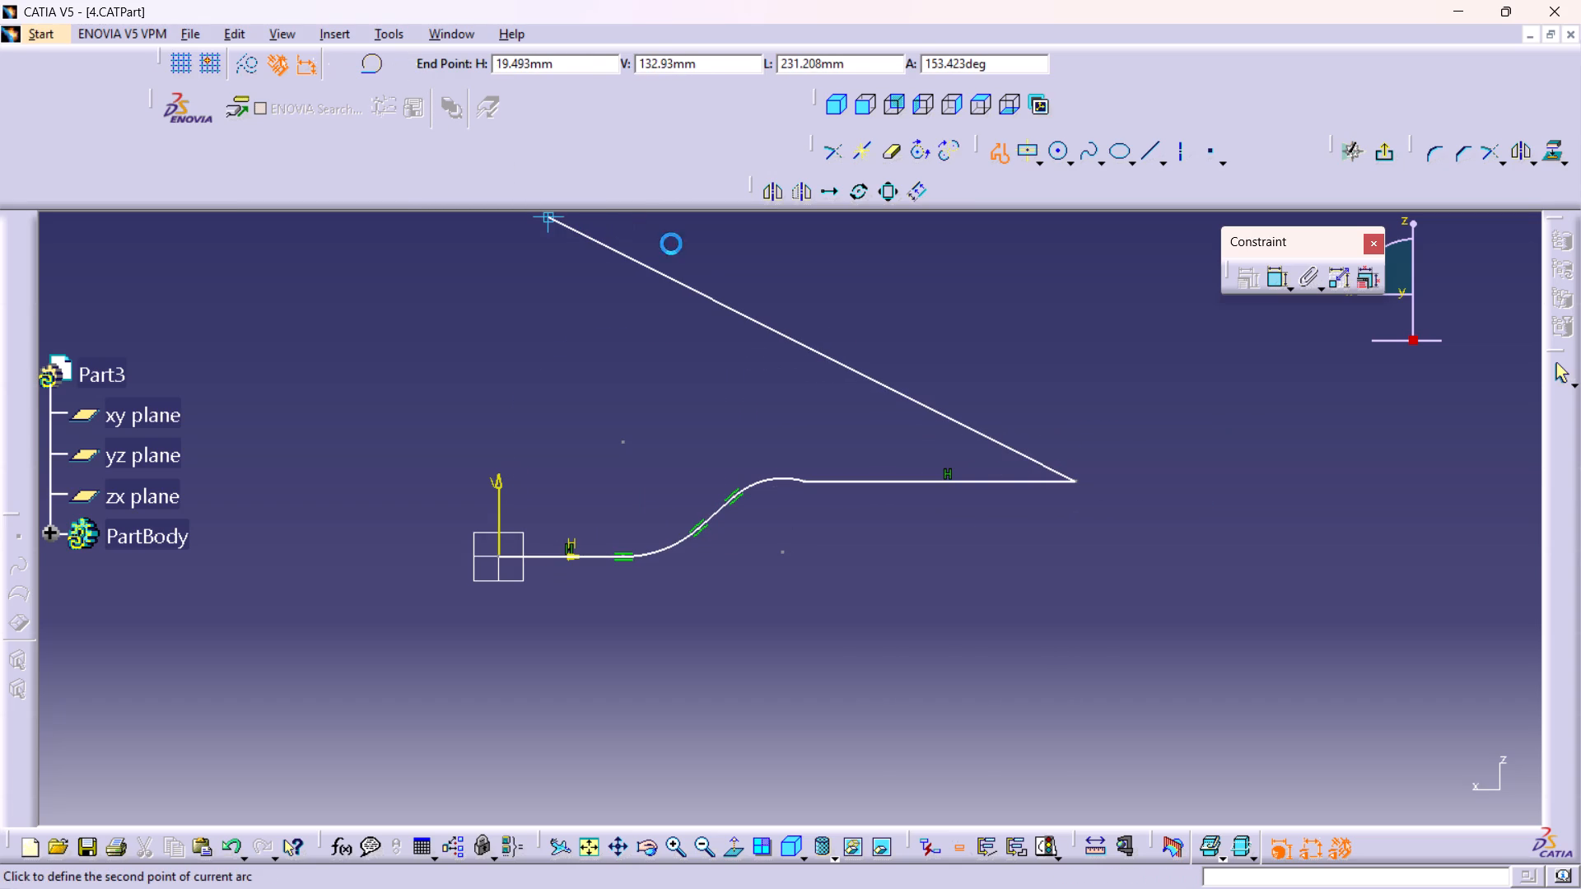
{"action": "left_click", "coordinate": [1144, 506]}
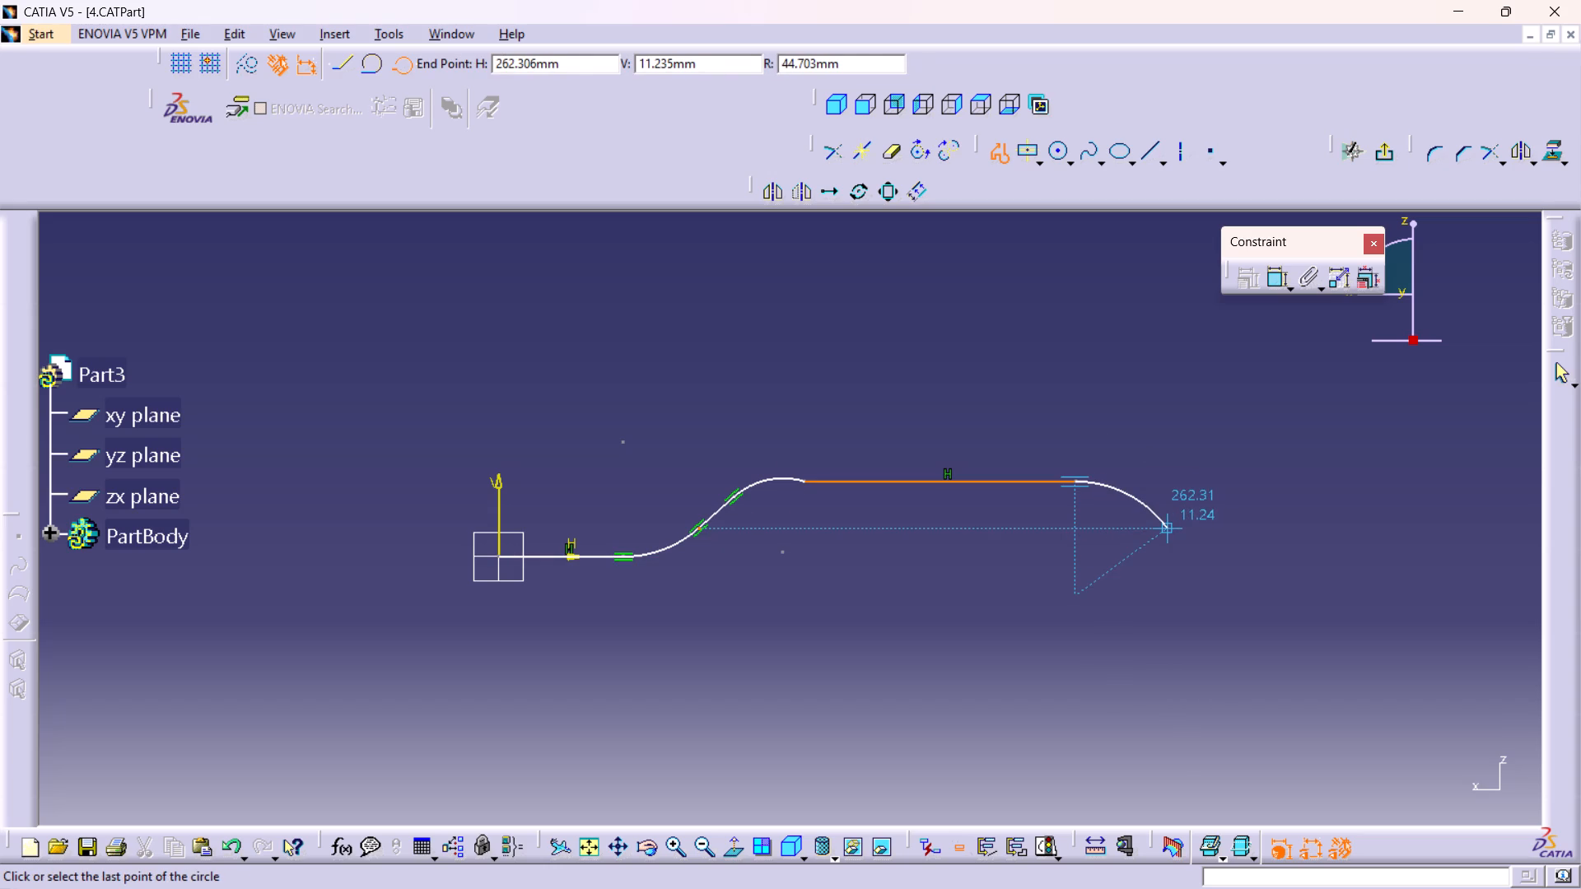
{"action": "left_click", "coordinate": [1160, 530]}
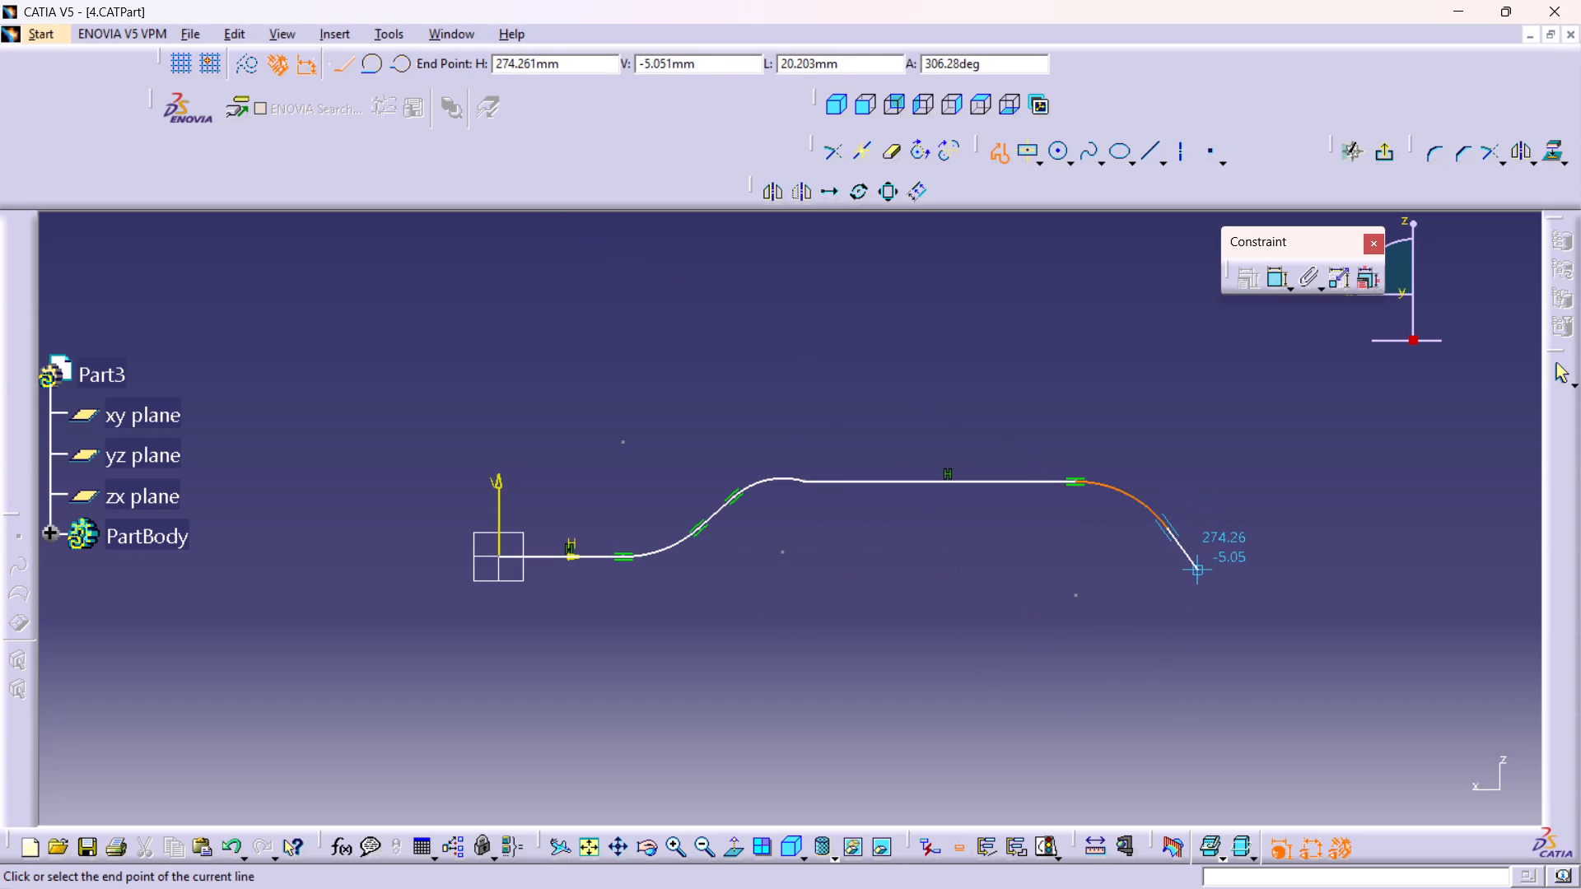
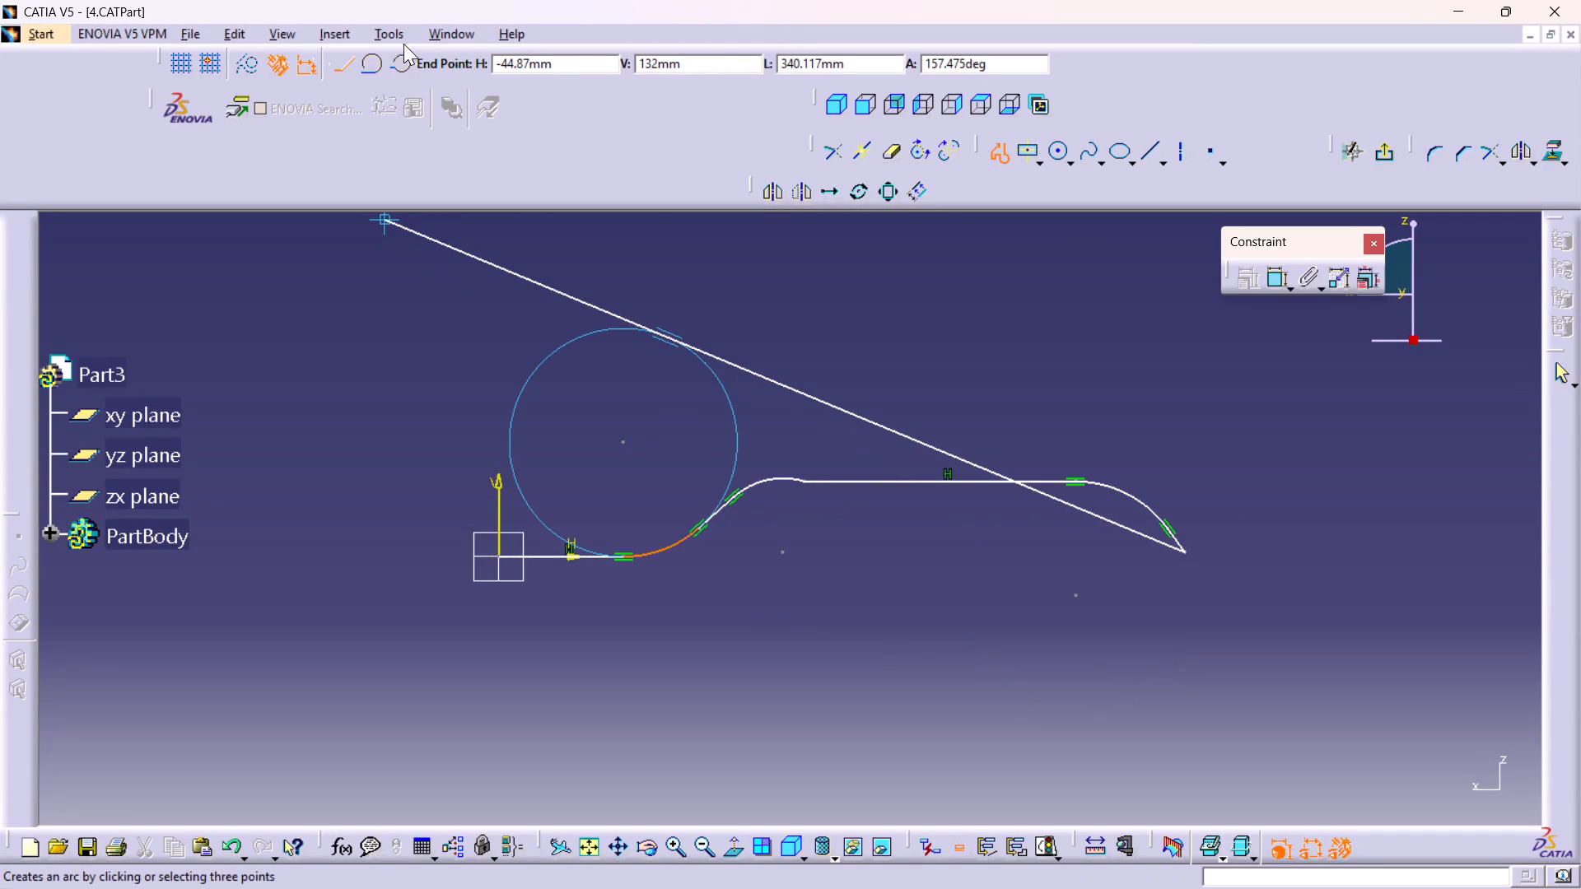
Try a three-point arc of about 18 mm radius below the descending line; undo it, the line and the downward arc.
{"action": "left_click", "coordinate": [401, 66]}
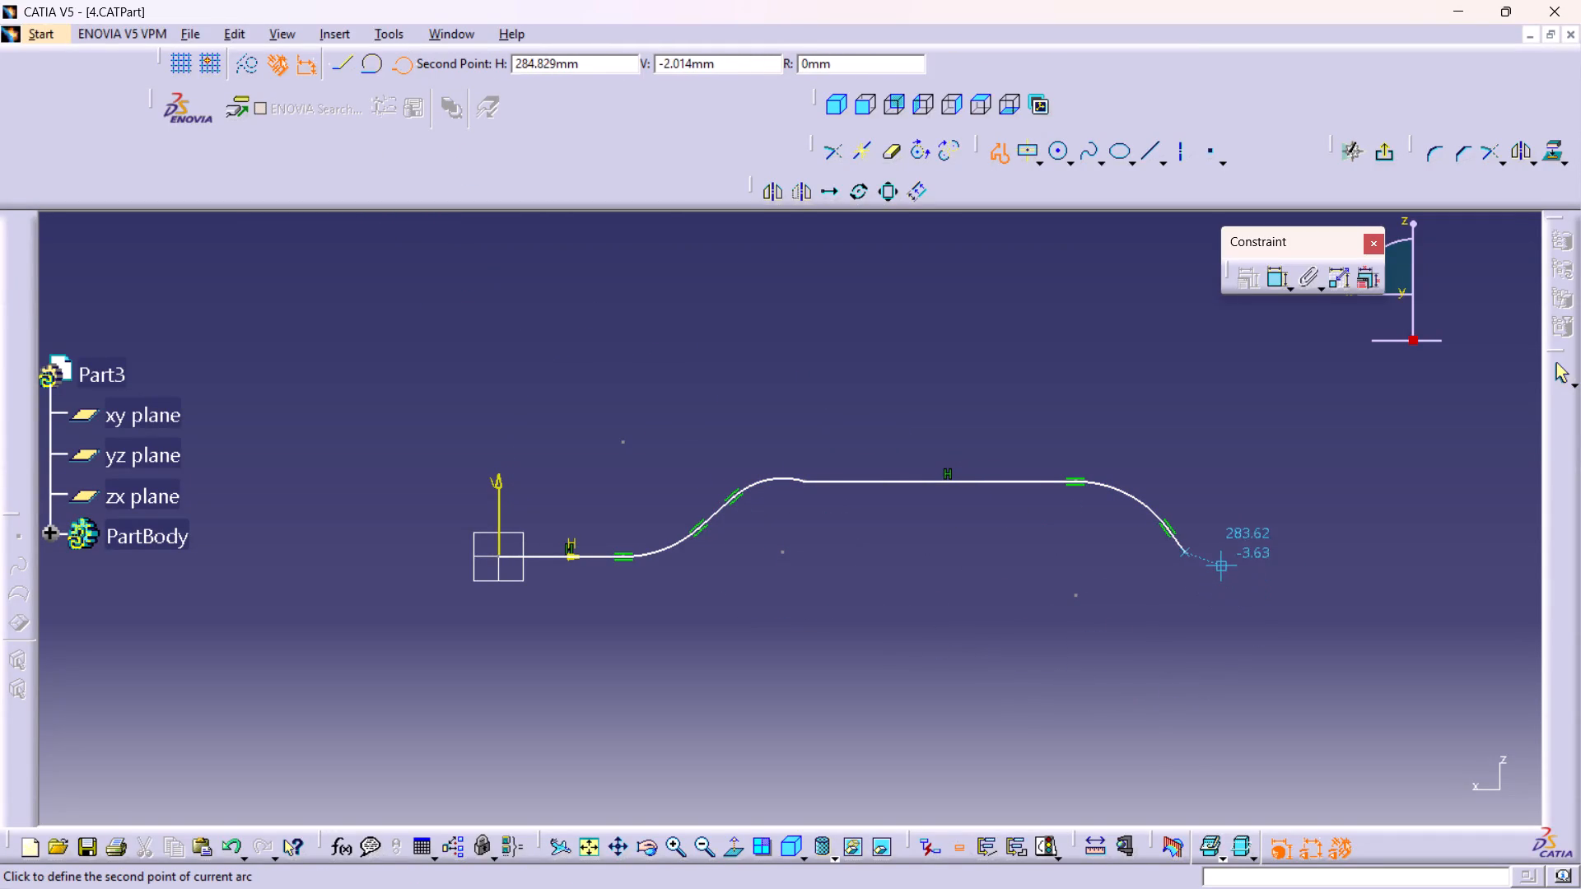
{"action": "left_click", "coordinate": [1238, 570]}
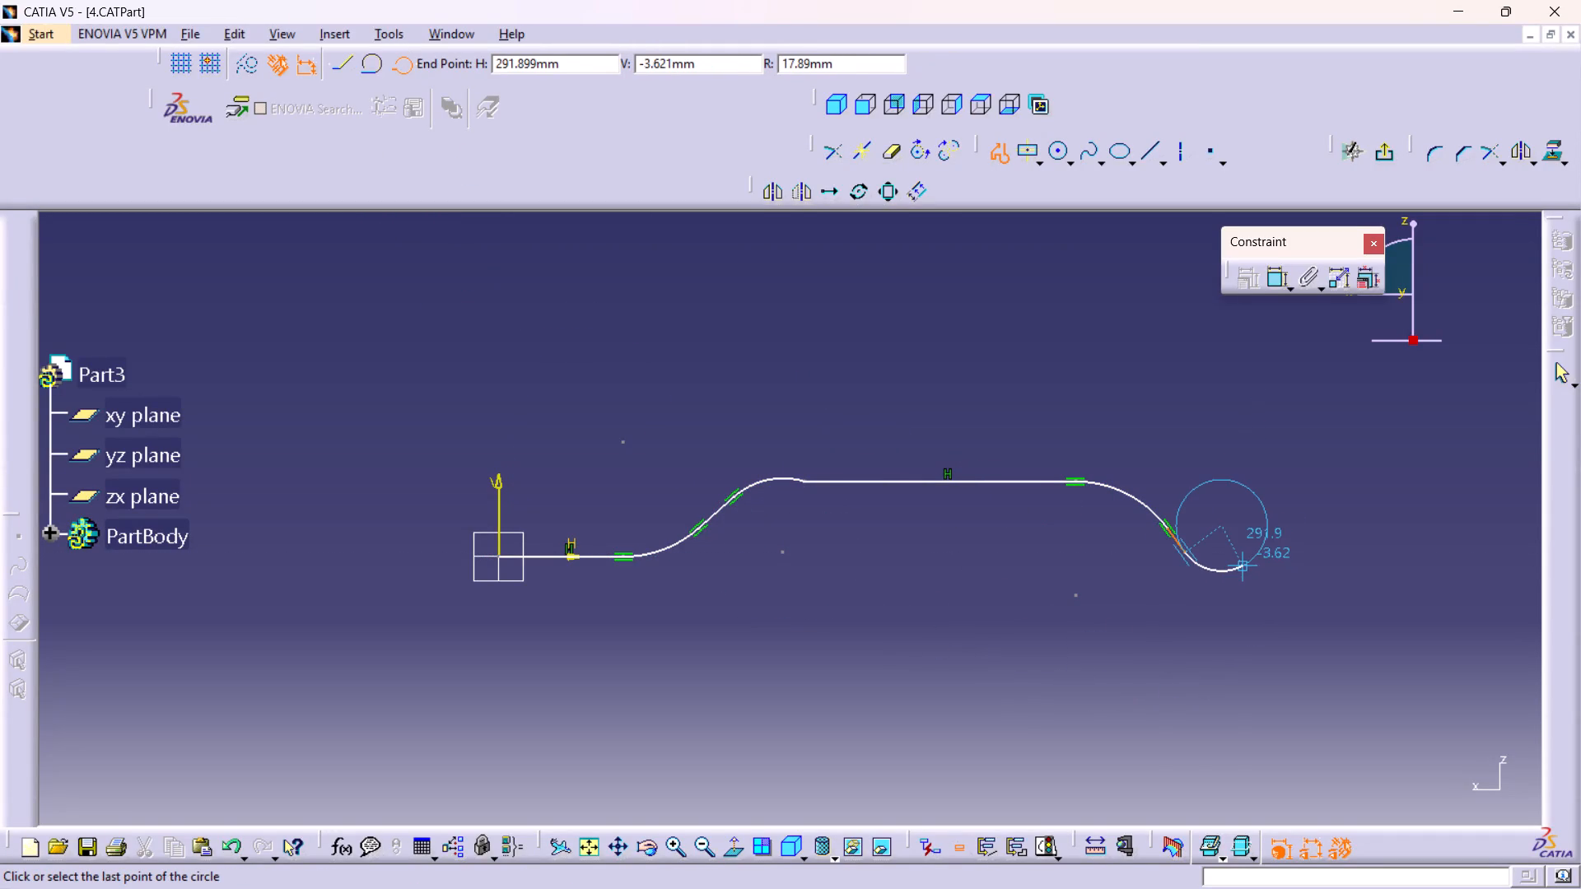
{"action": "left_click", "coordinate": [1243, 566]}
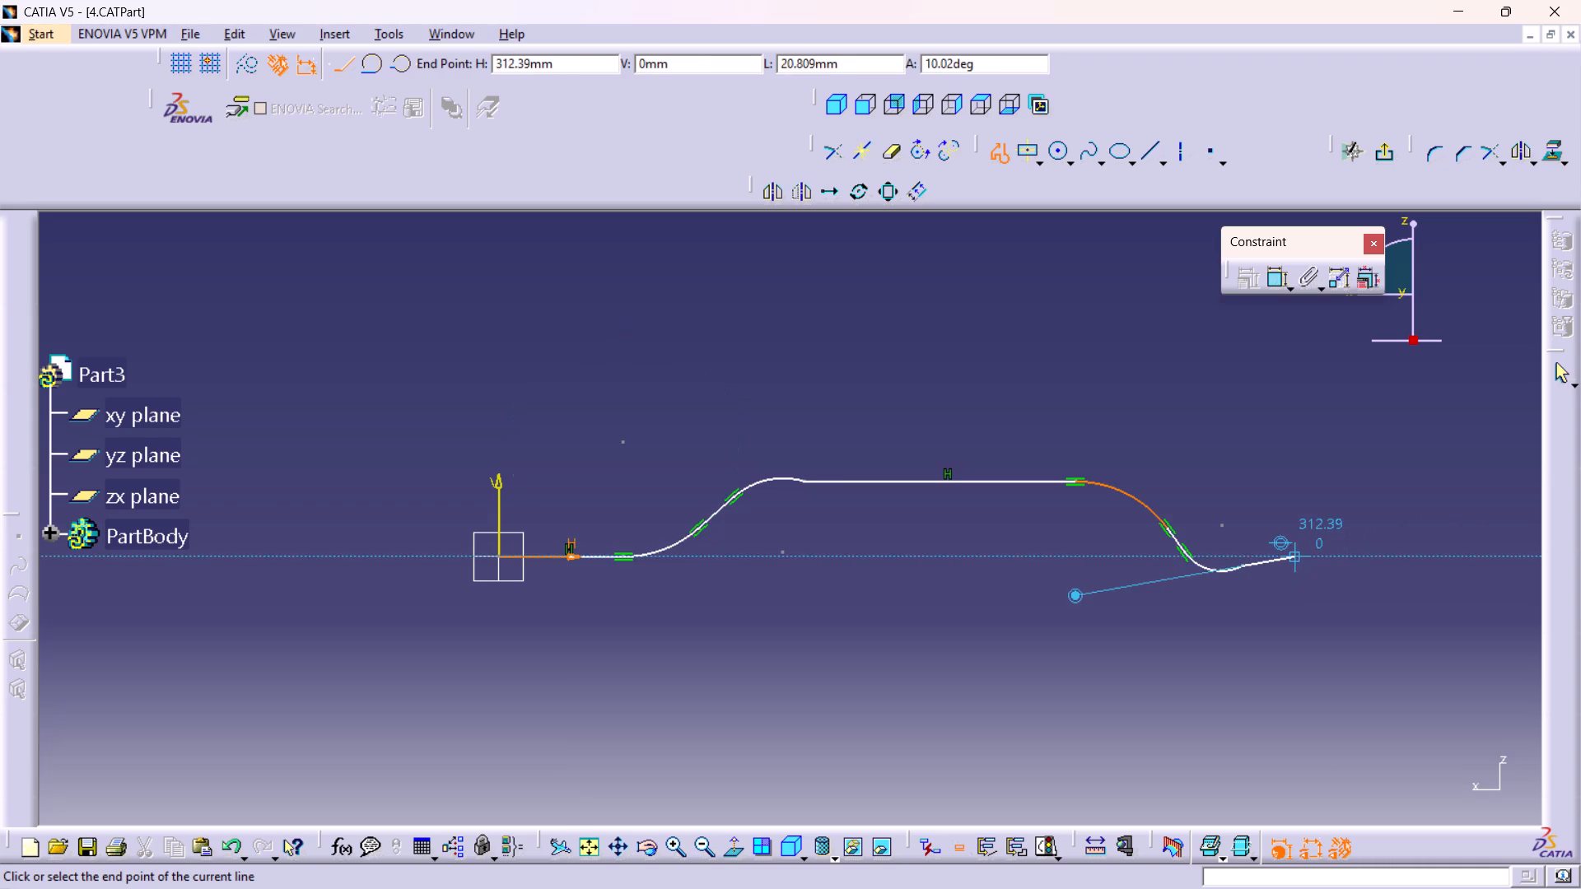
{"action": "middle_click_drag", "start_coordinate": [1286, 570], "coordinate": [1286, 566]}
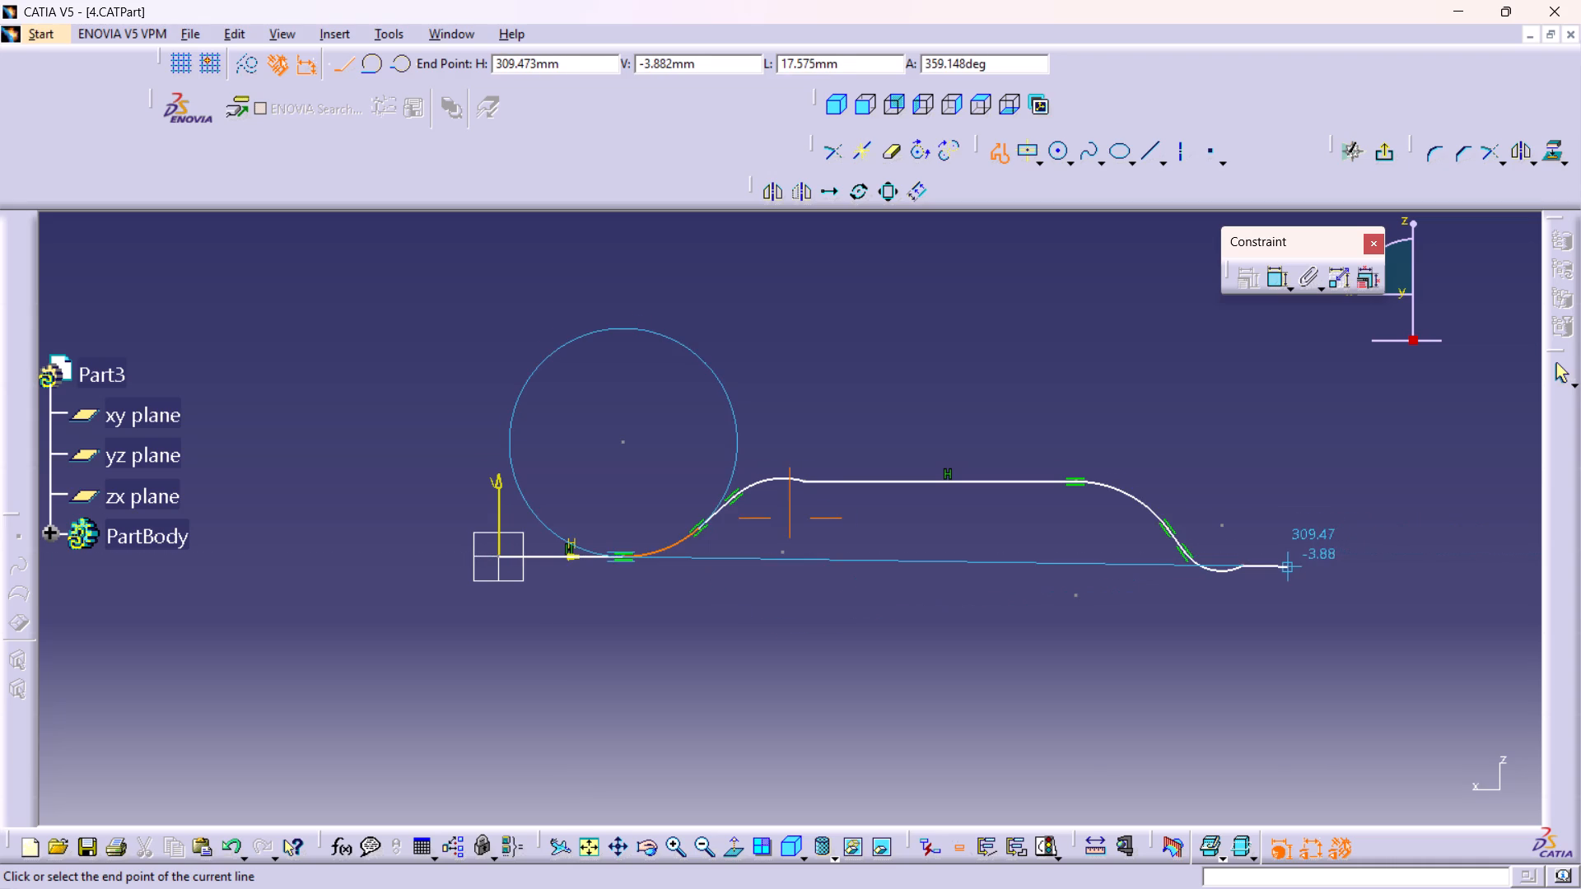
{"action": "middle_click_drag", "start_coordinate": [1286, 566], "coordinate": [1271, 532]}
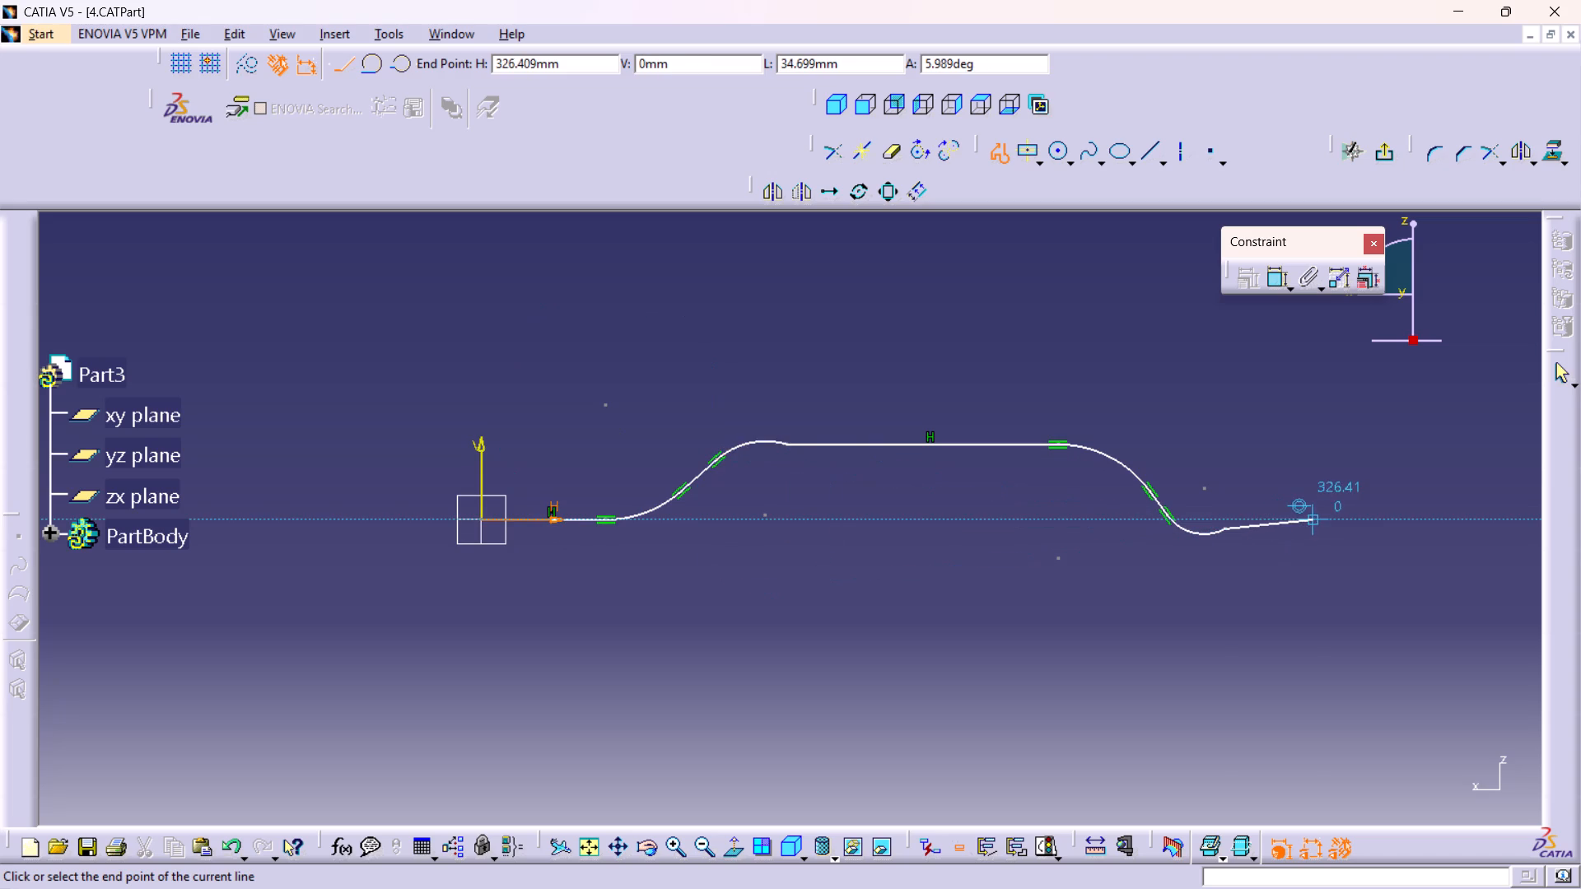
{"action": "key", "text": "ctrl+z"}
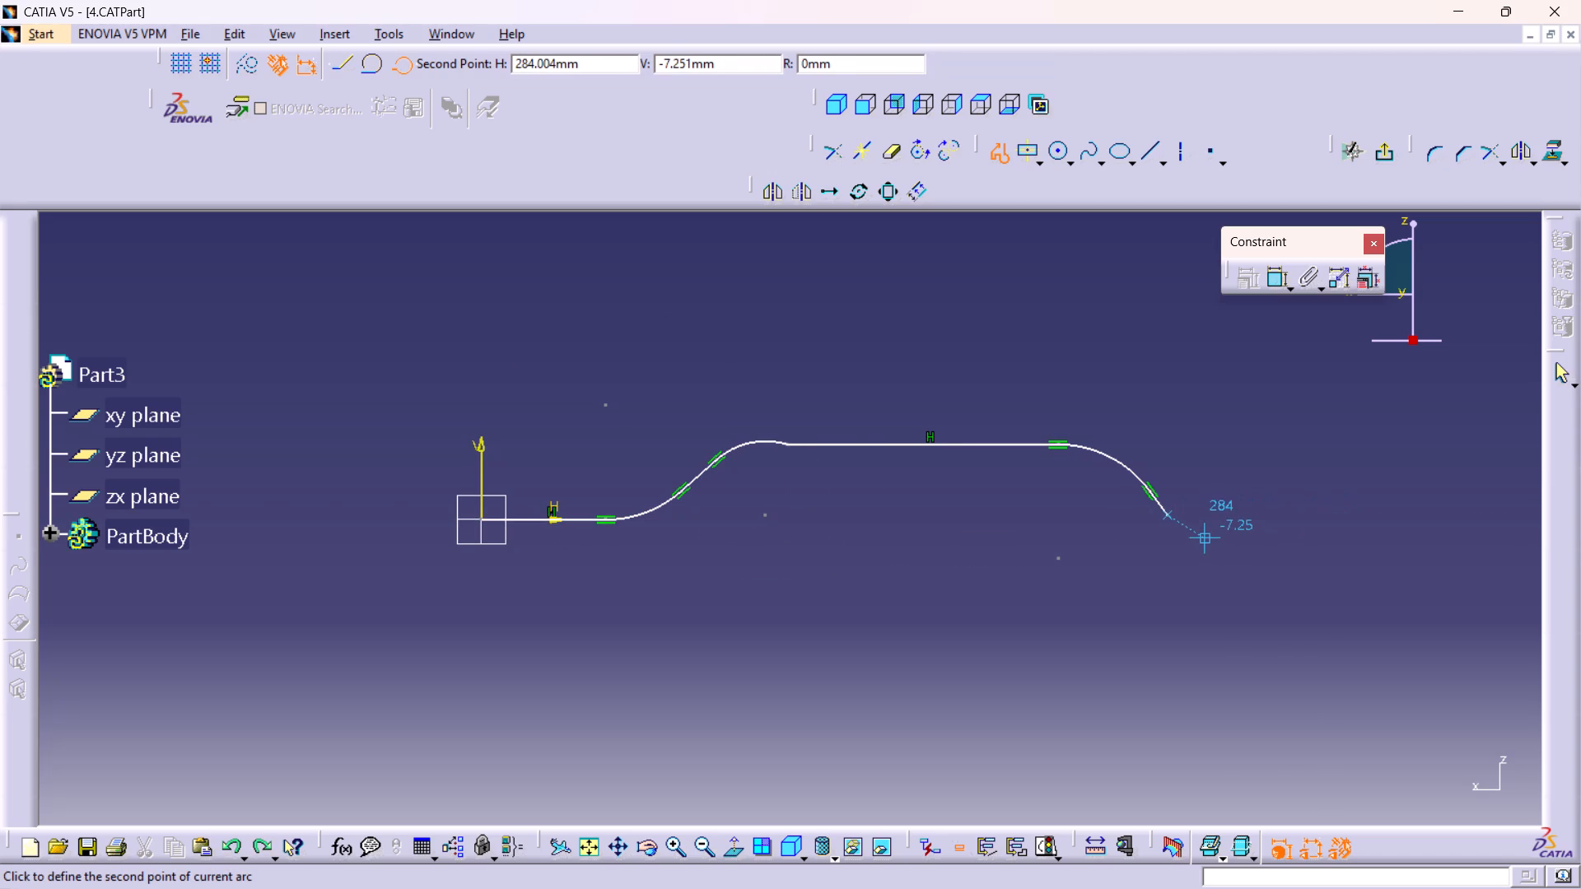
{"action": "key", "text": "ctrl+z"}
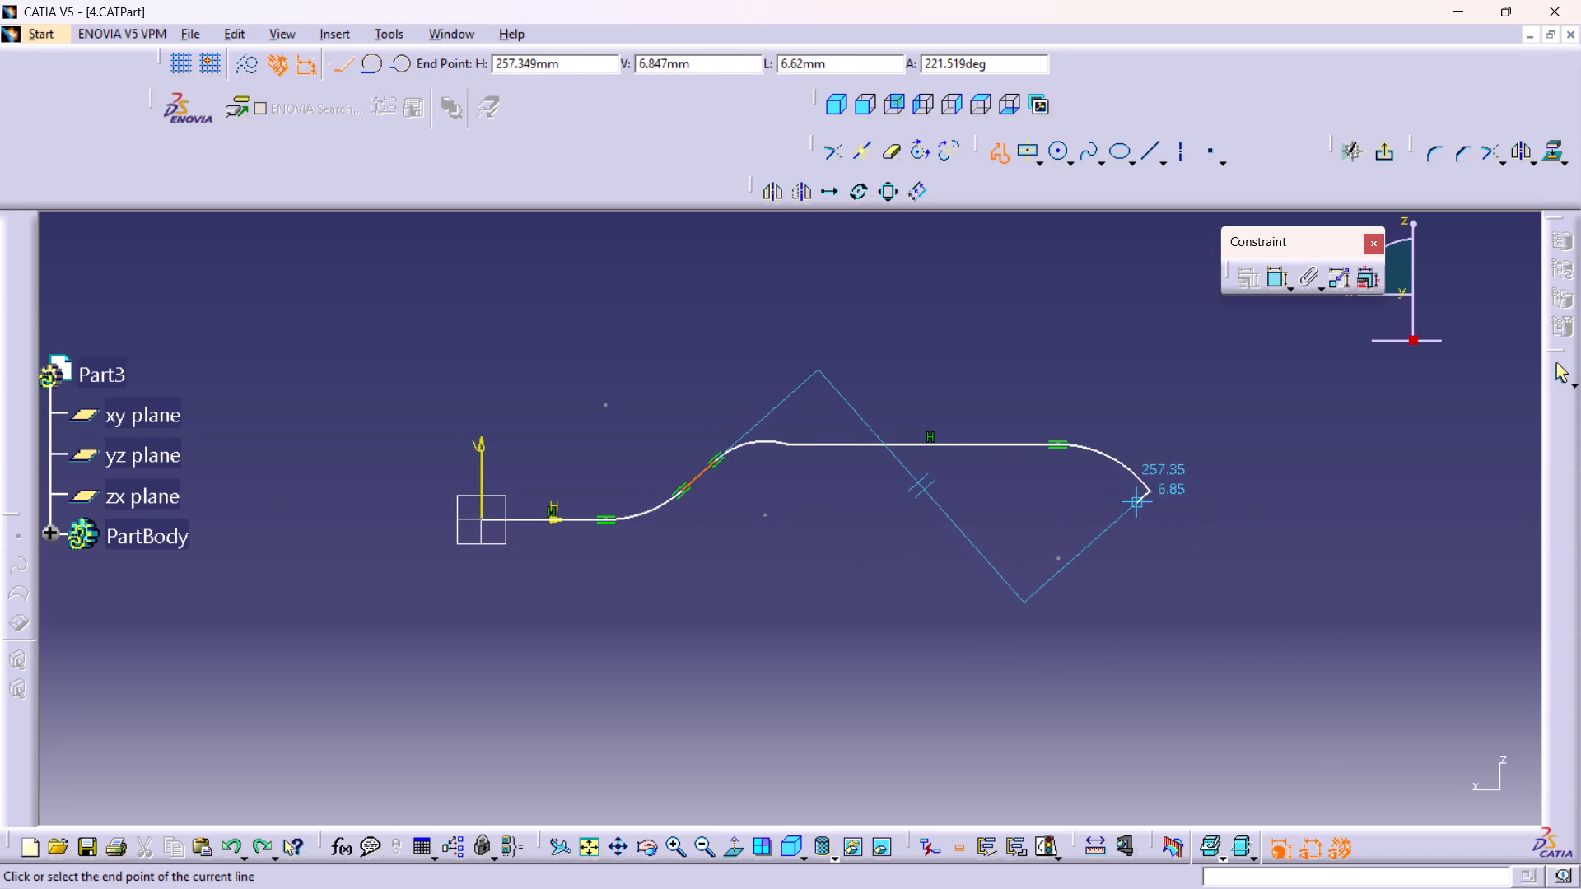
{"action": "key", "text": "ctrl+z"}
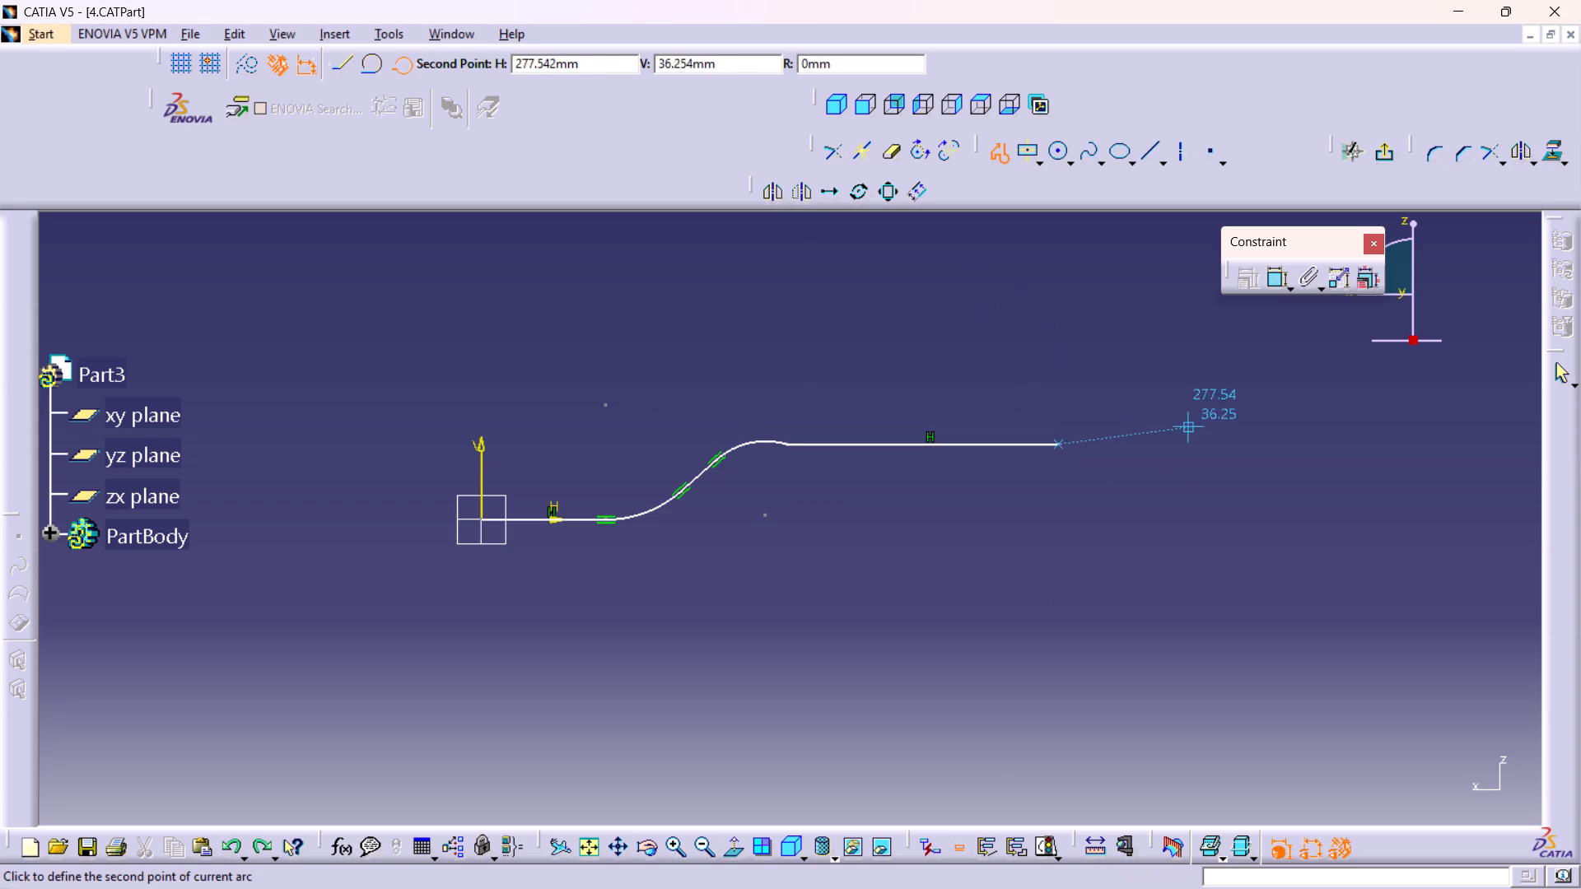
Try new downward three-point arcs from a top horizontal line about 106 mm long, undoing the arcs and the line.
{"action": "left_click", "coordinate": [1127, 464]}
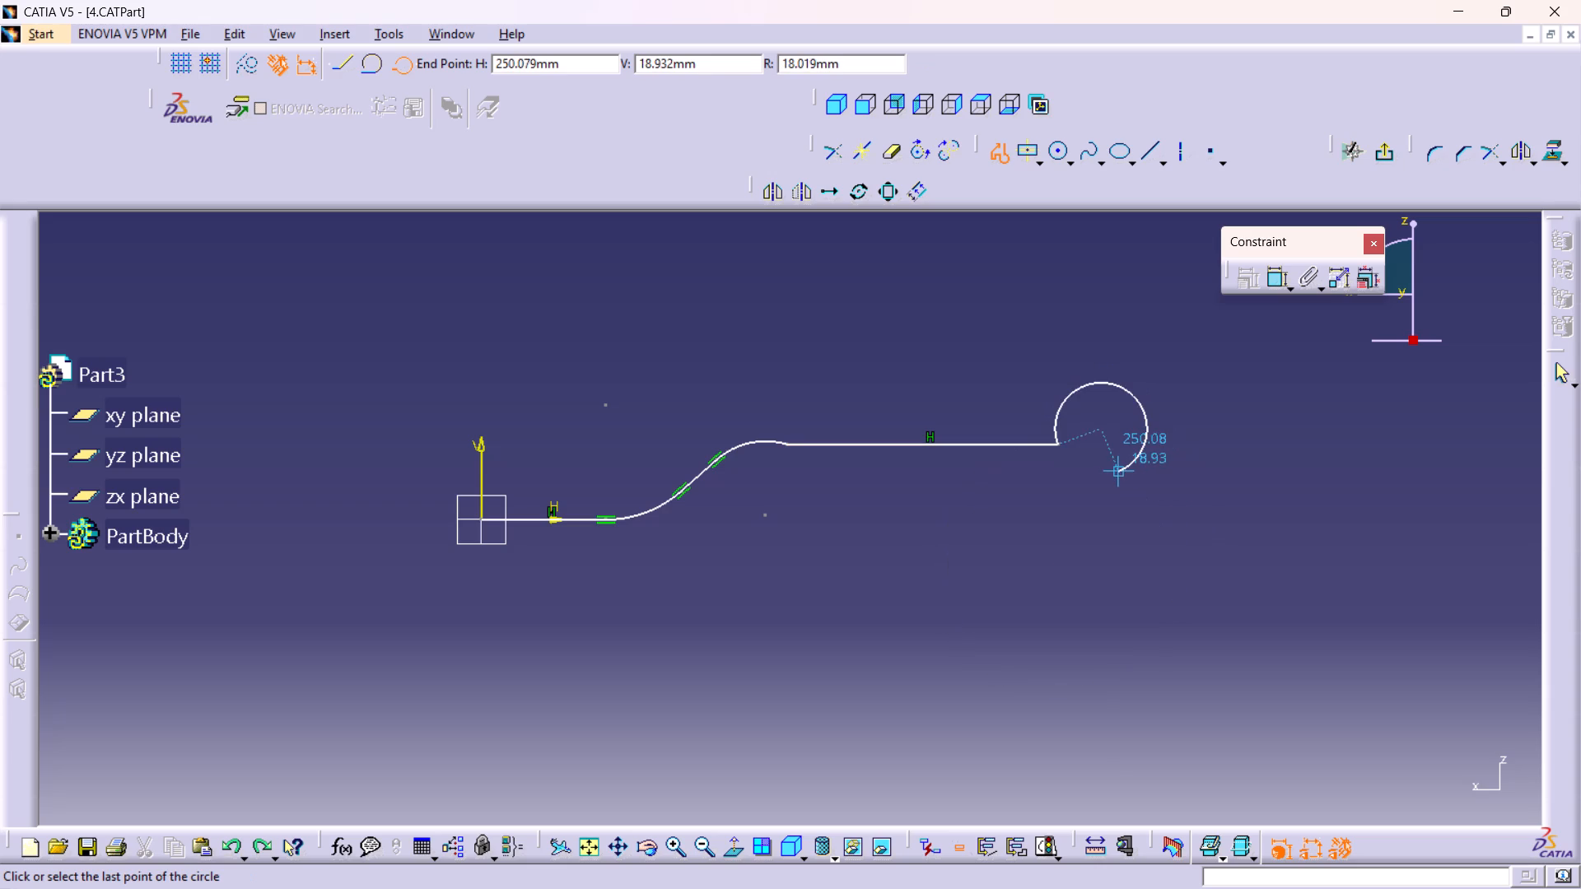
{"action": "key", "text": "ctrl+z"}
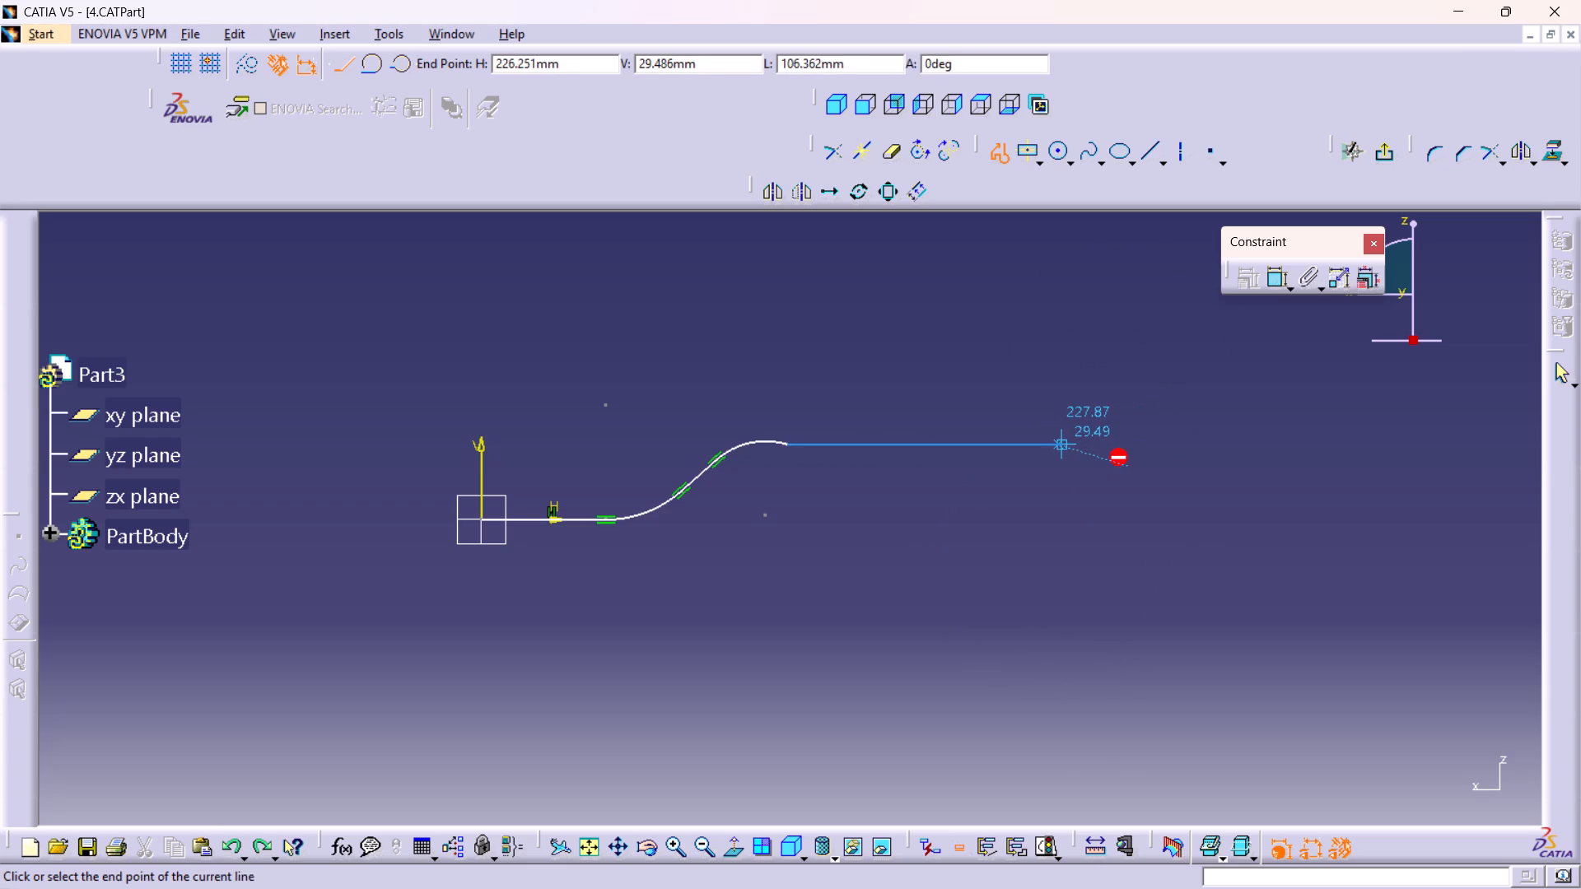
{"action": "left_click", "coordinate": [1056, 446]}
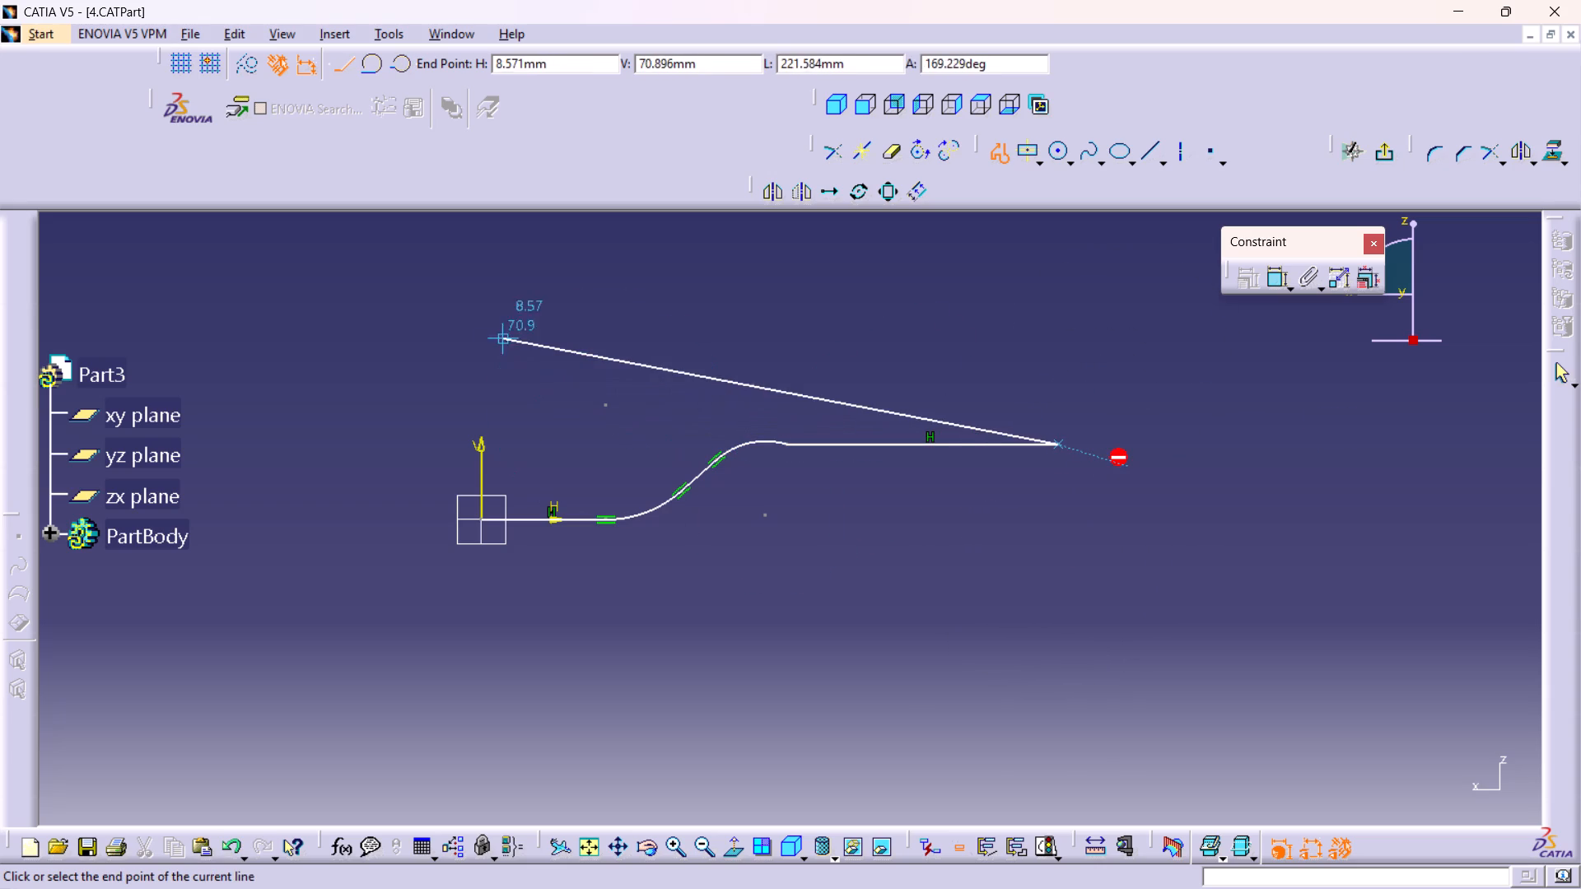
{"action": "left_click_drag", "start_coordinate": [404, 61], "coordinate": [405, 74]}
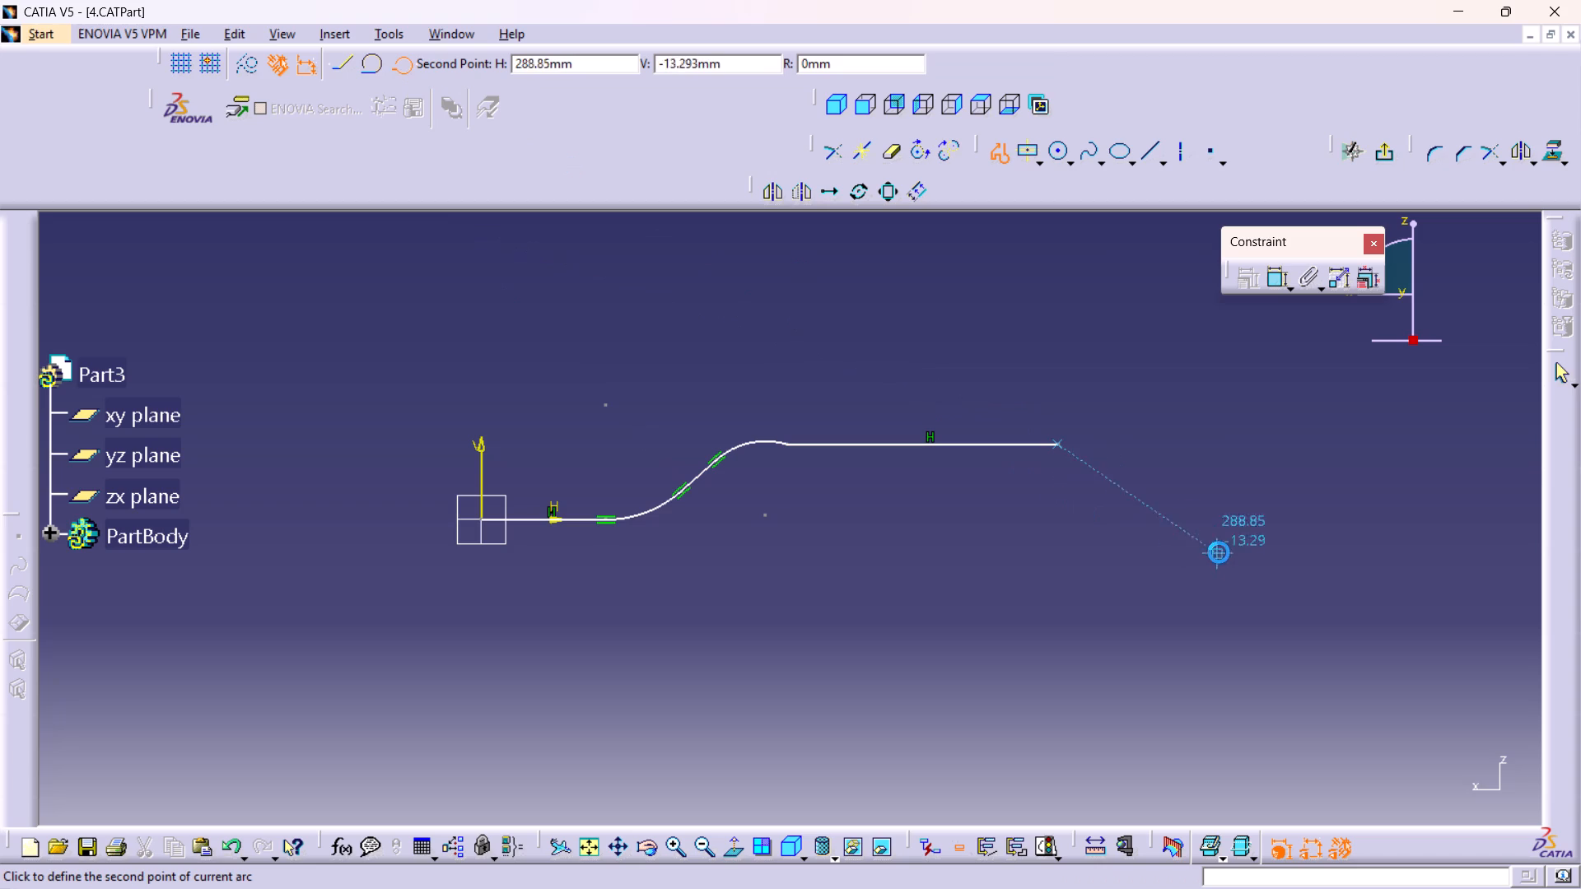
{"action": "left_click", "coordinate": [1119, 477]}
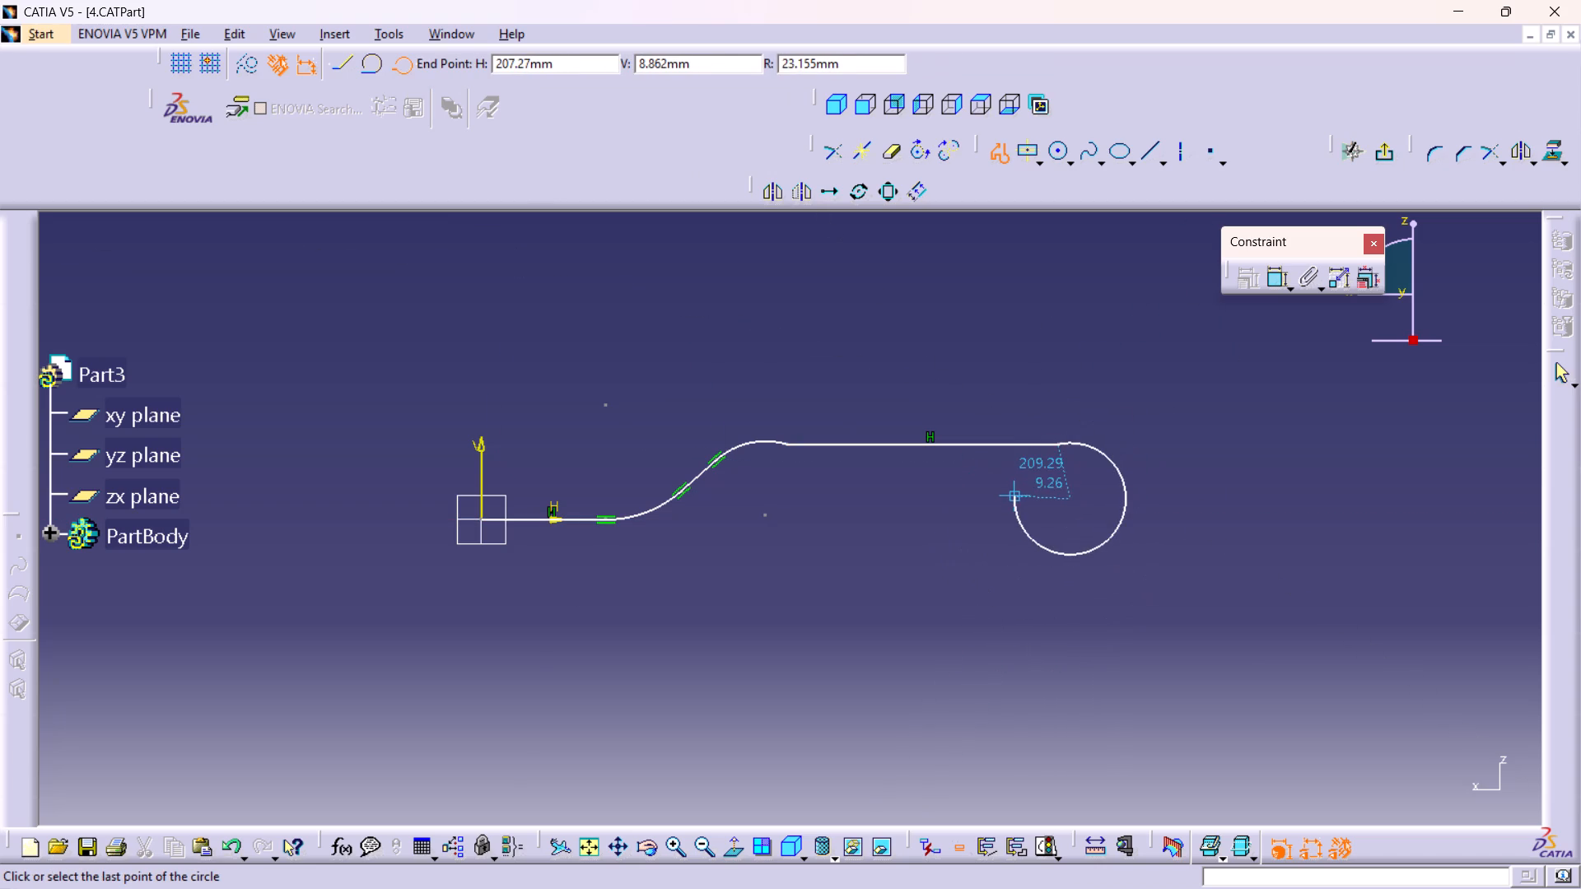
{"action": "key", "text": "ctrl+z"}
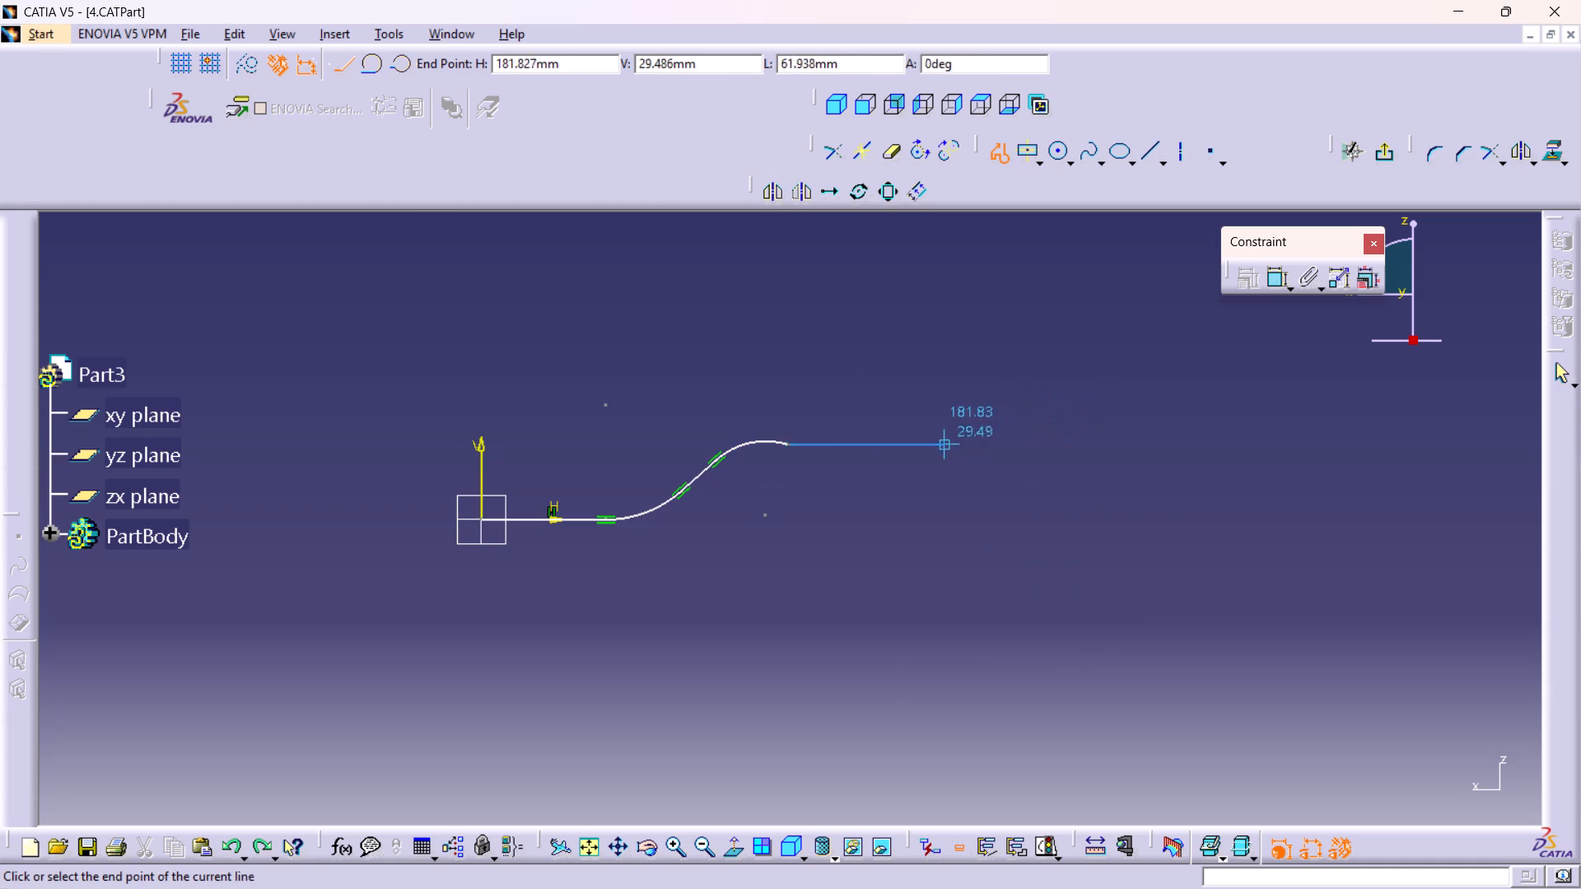
Draw the top horizontal line about 98 mm long and a downward tangent three-point arc of about 49 mm radius.
{"action": "left_click", "coordinate": [1038, 447]}
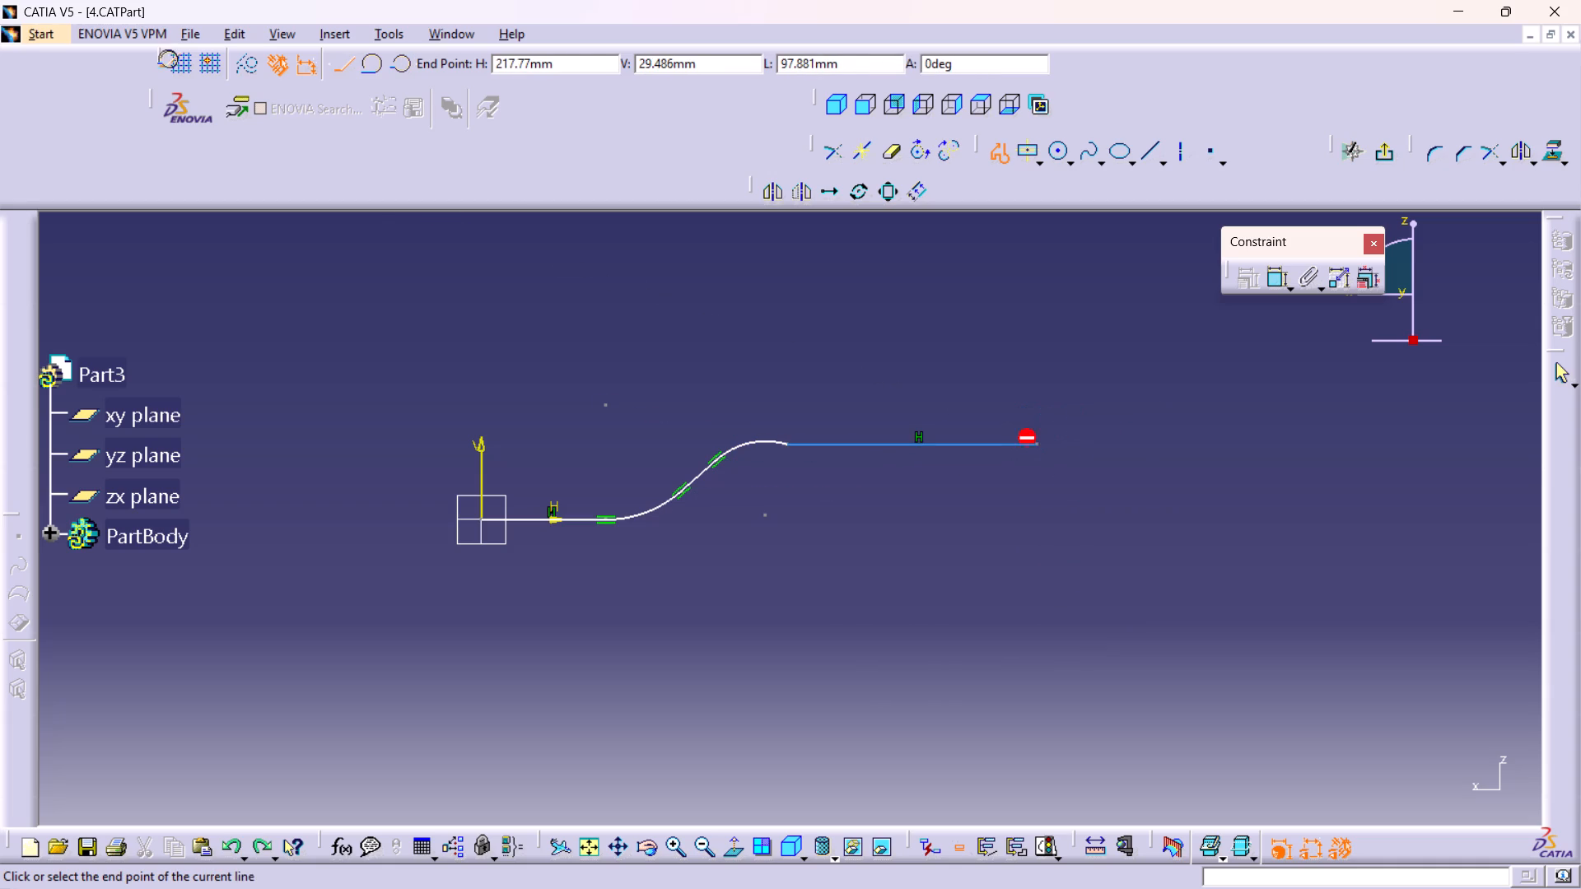
{"action": "left_click", "coordinate": [403, 64]}
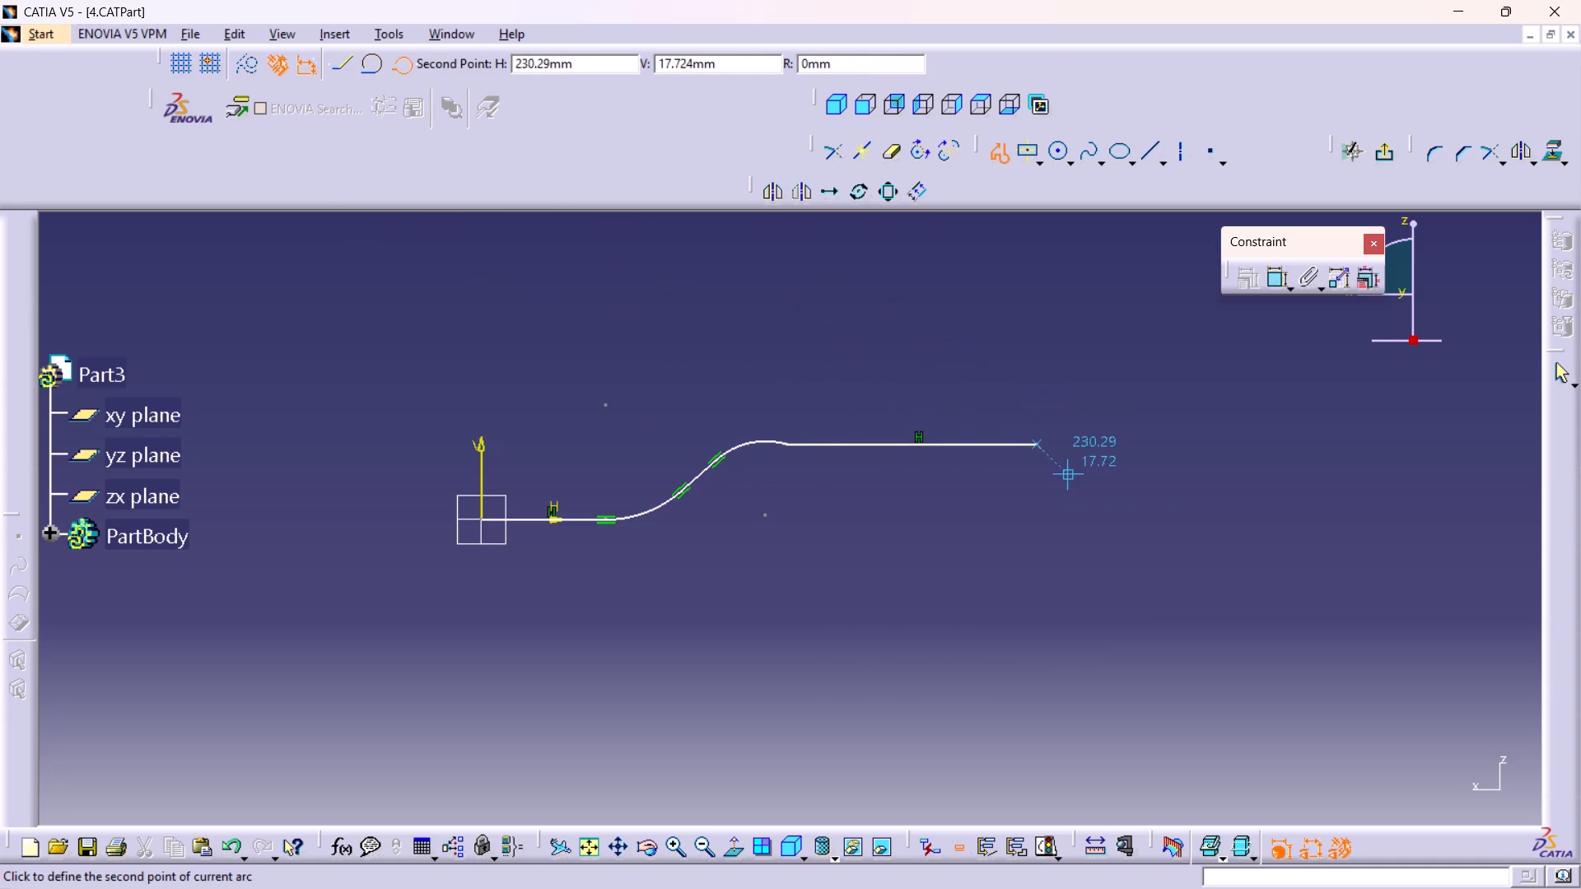
{"action": "left_click", "coordinate": [1112, 469]}
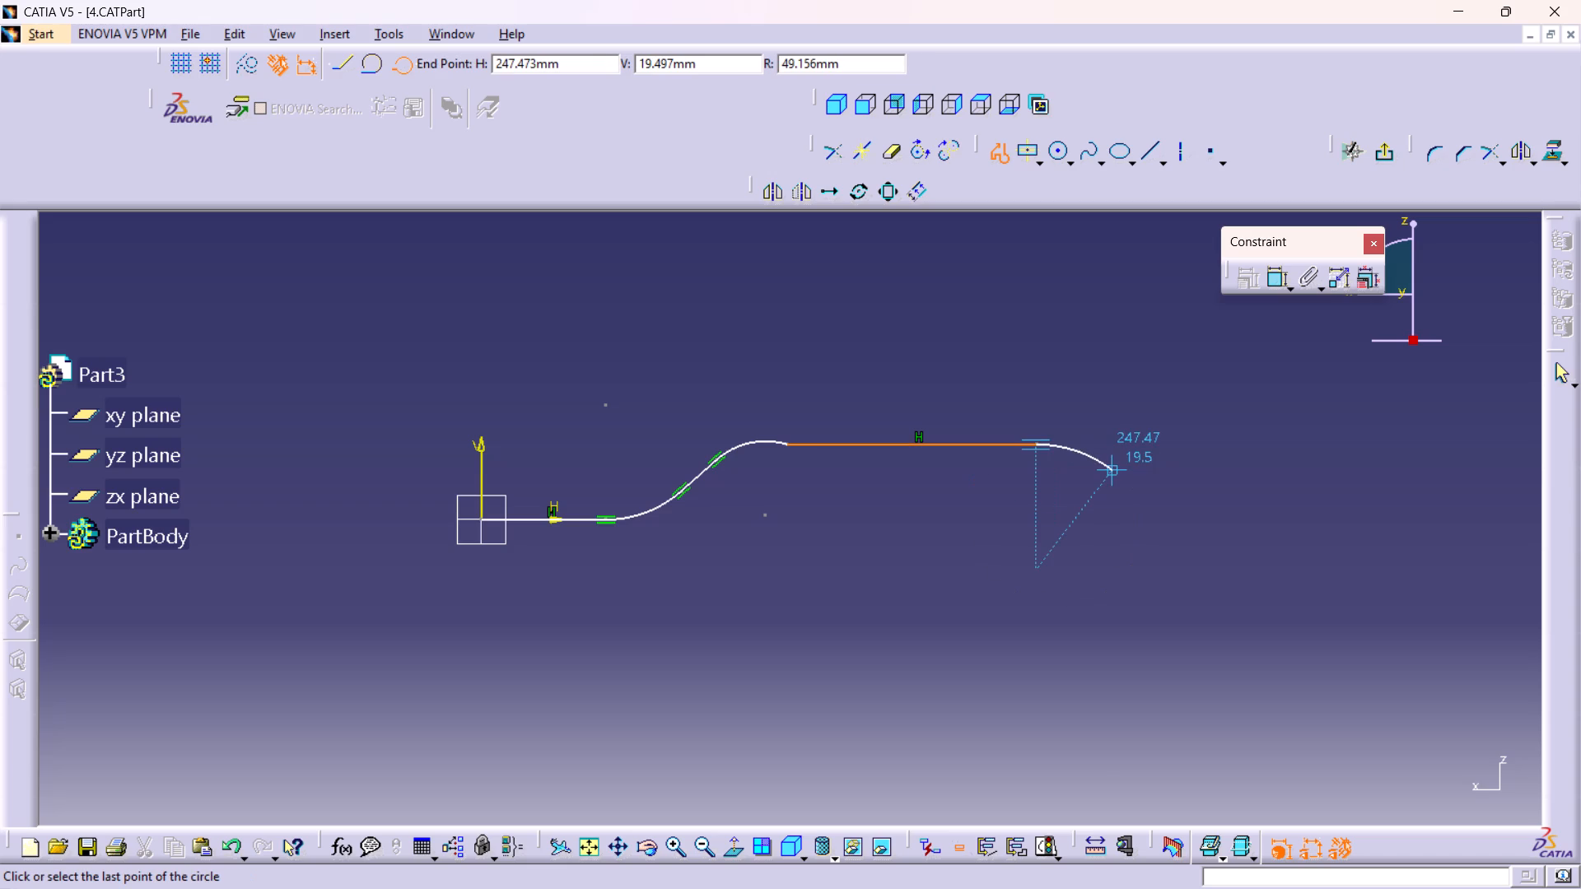
{"action": "left_click", "coordinate": [1113, 472]}
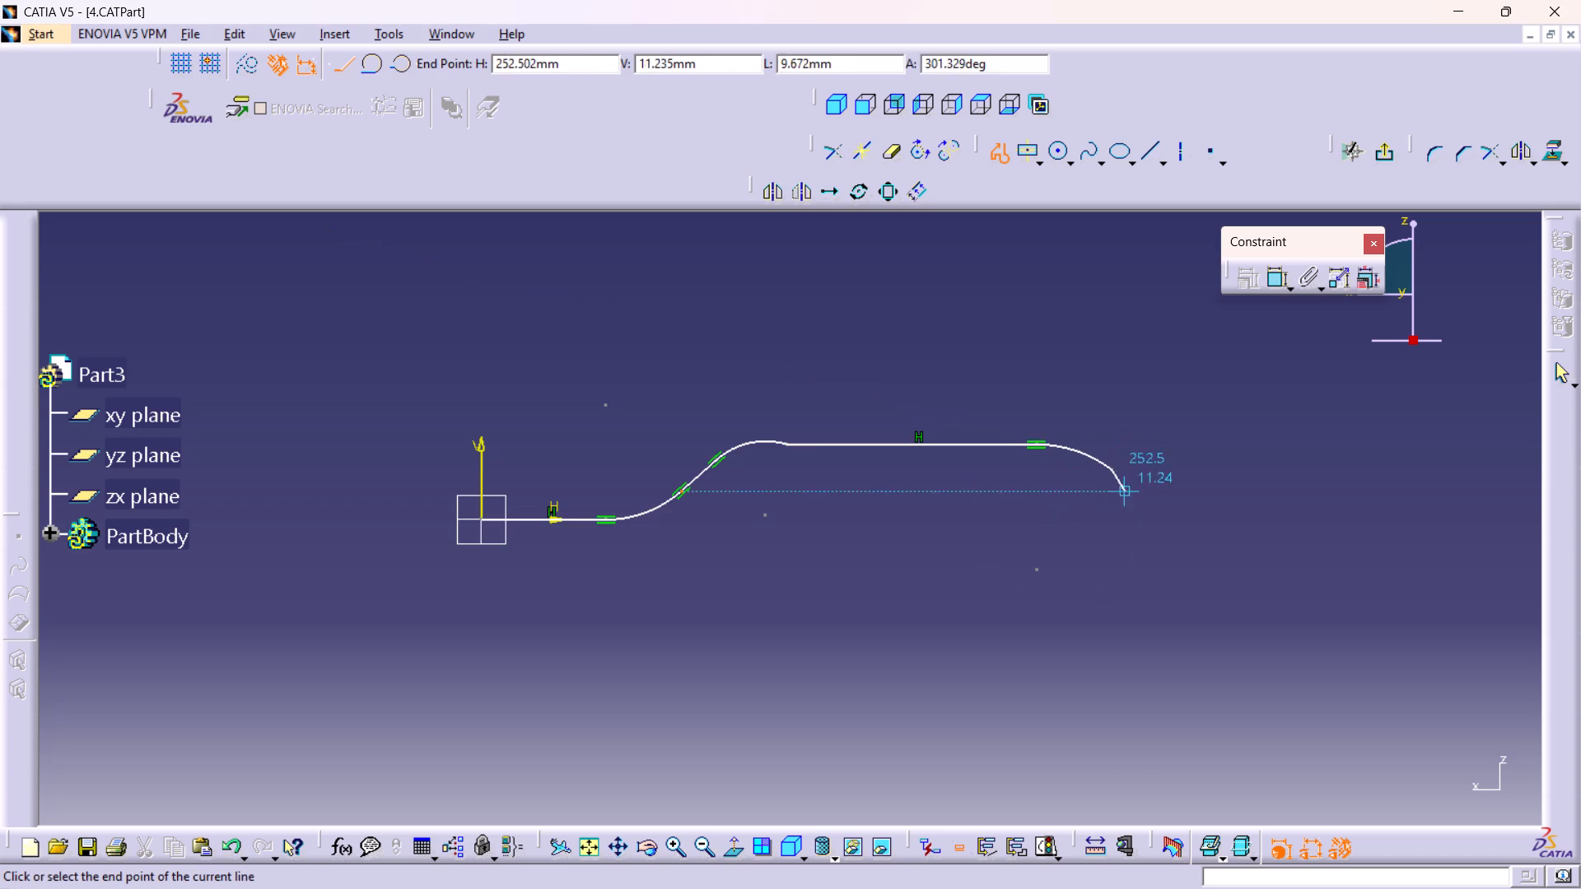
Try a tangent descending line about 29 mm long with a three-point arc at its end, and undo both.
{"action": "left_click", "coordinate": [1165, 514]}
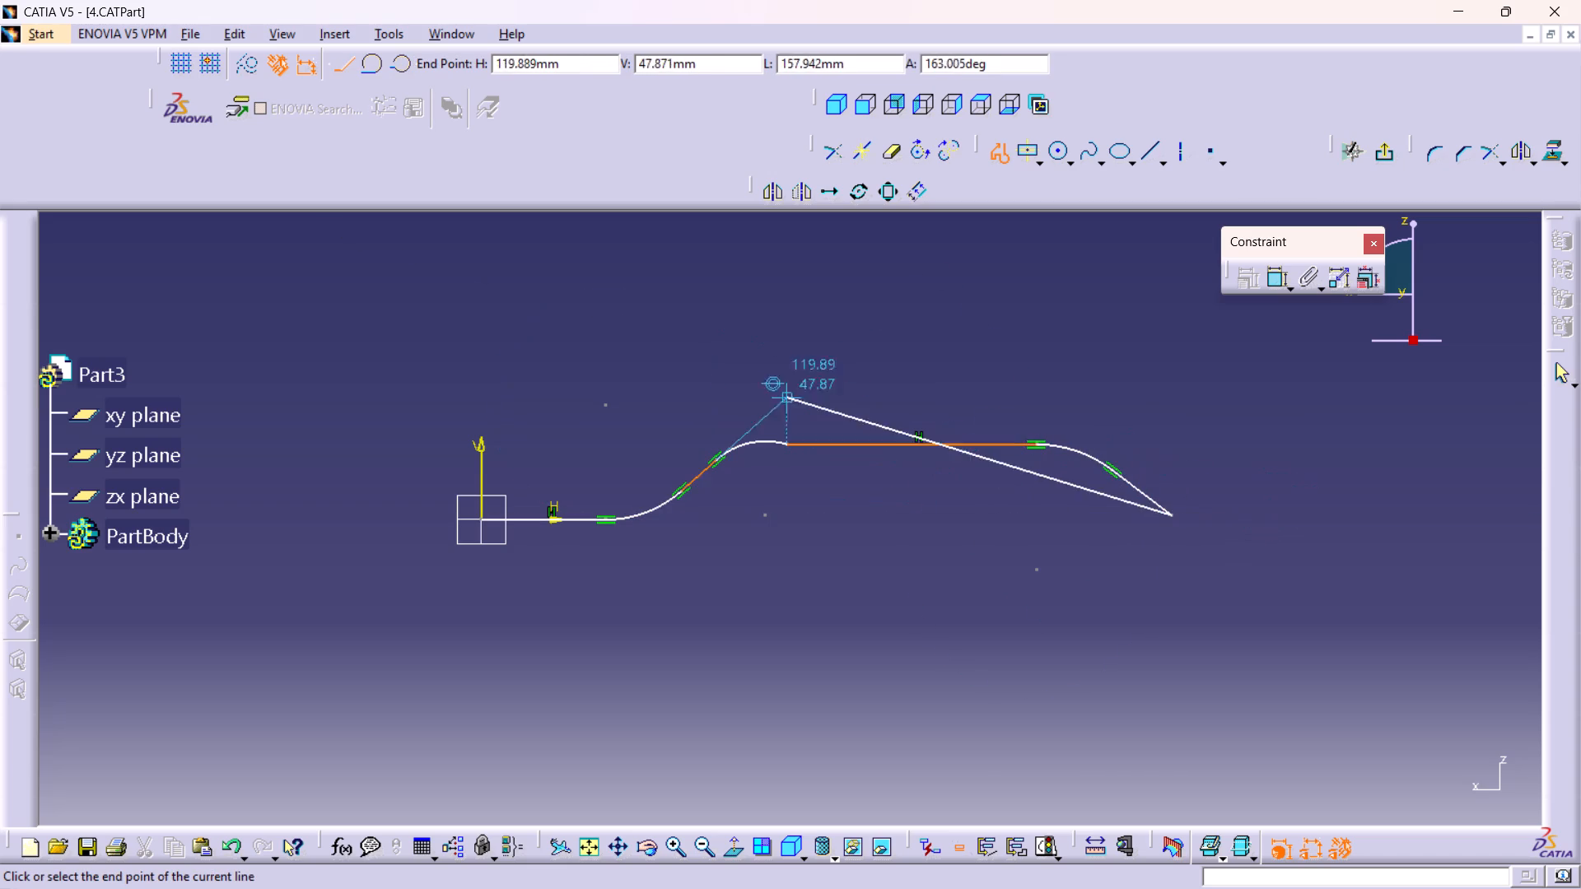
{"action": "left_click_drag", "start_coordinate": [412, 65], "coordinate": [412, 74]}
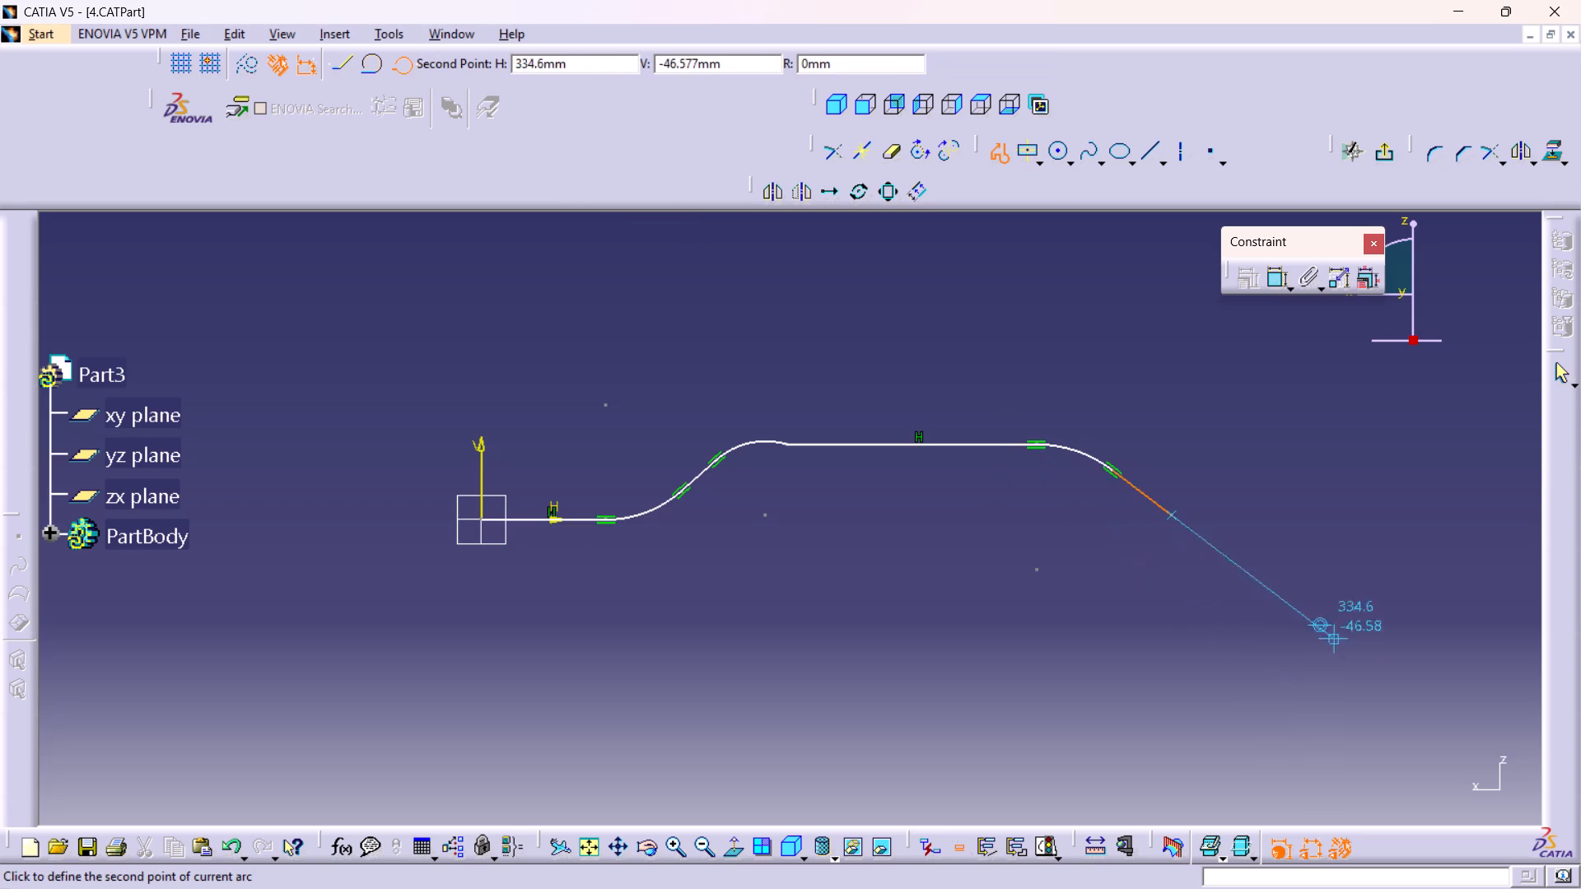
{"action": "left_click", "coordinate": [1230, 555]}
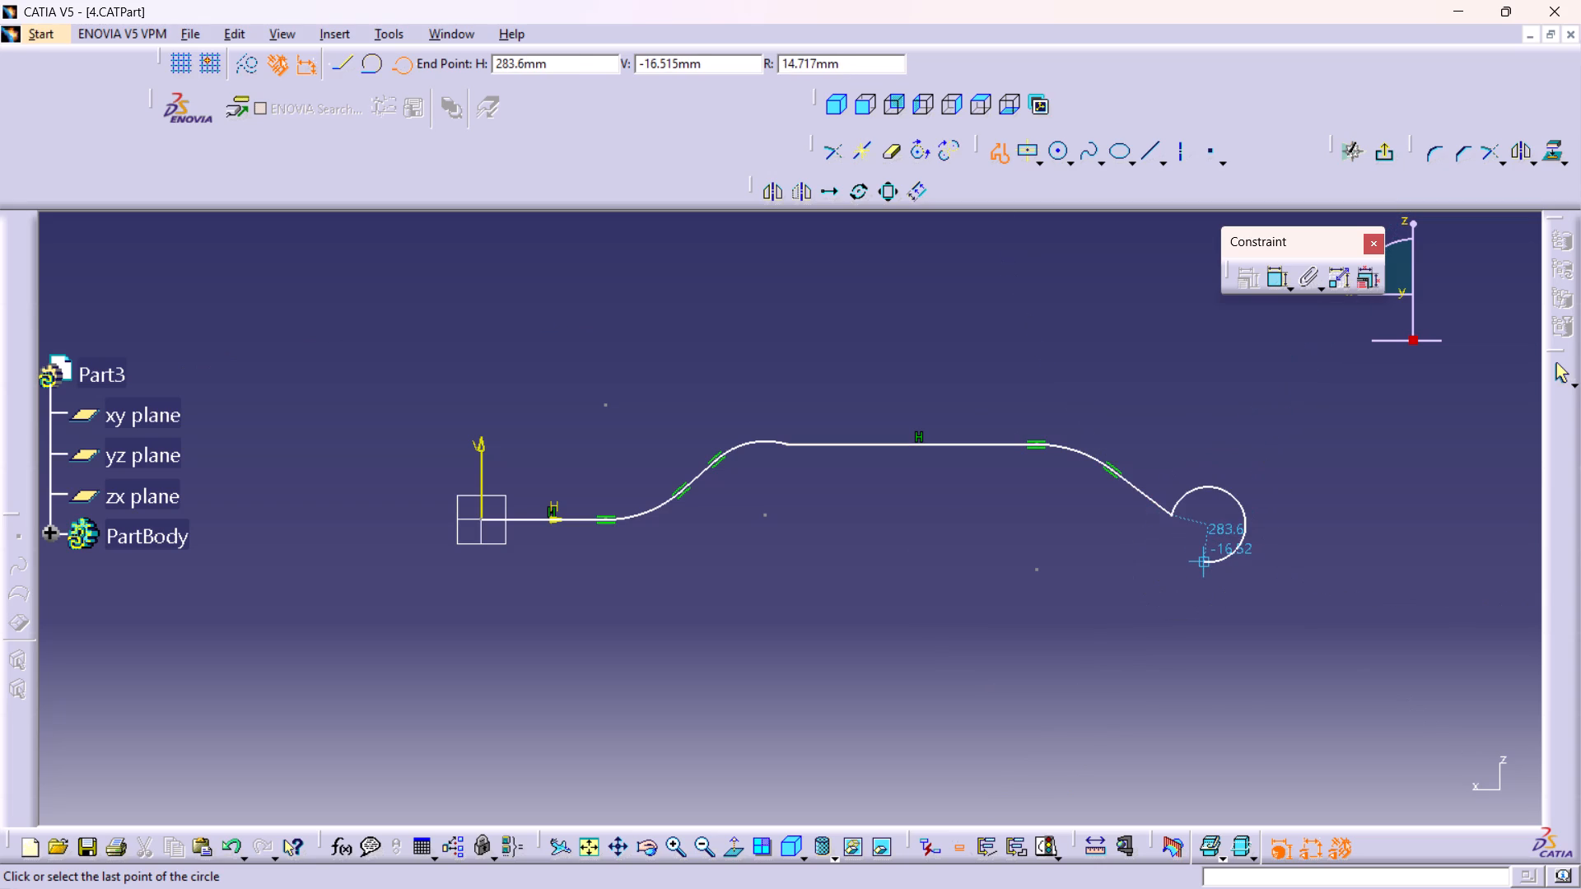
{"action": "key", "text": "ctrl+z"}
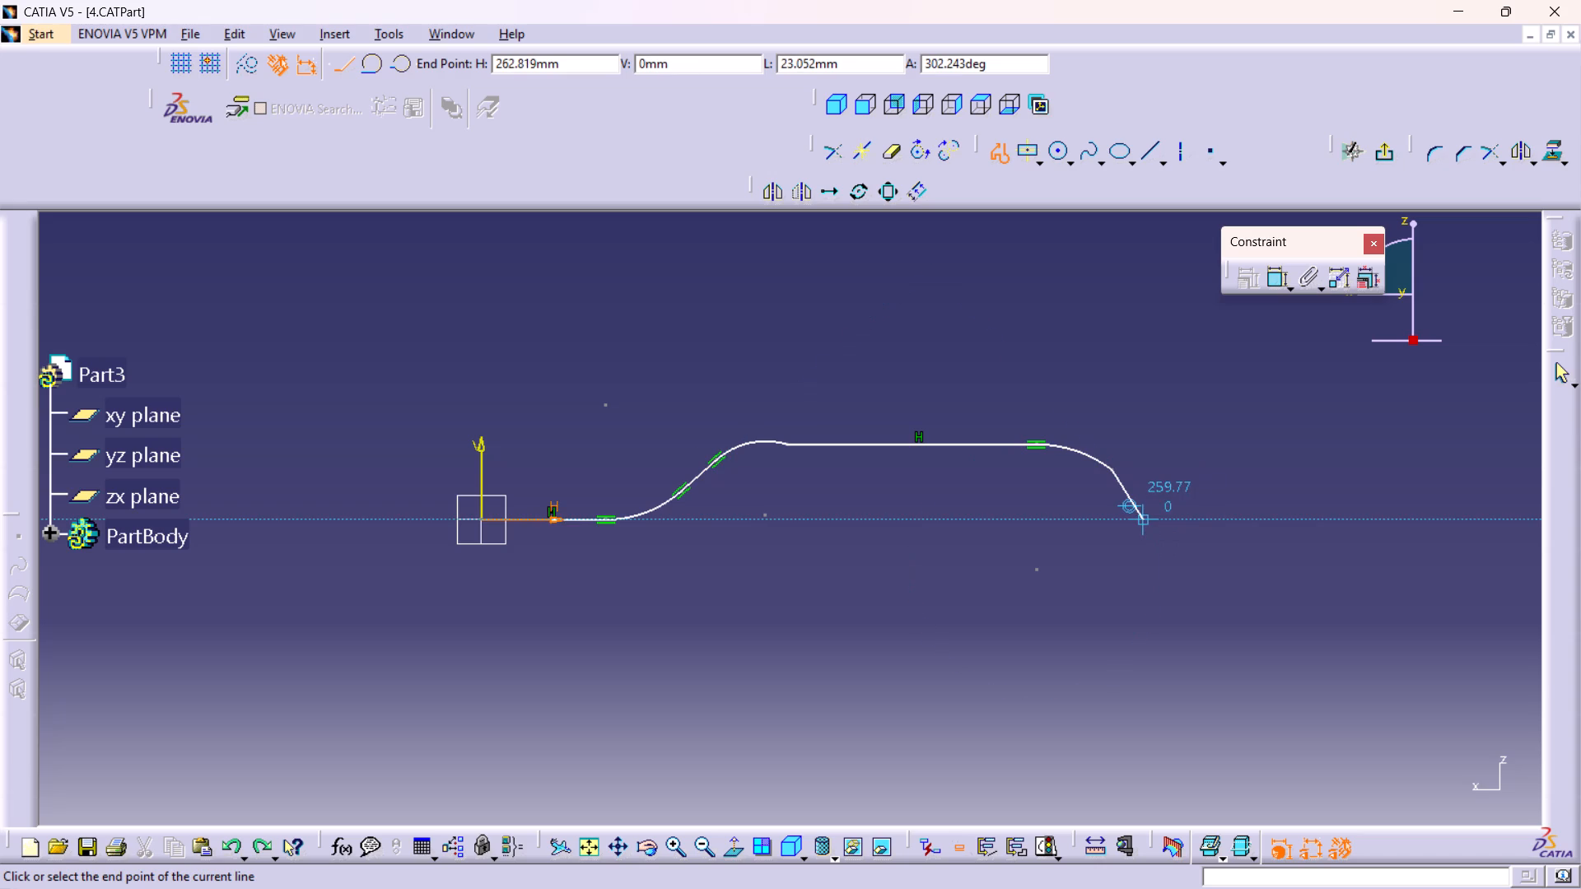
Finish the profile with a steeper 23 mm line down to the origin's level, an upward-curving arc and a nearly horizontal 97 mm line.
{"action": "left_click", "coordinate": [1149, 520]}
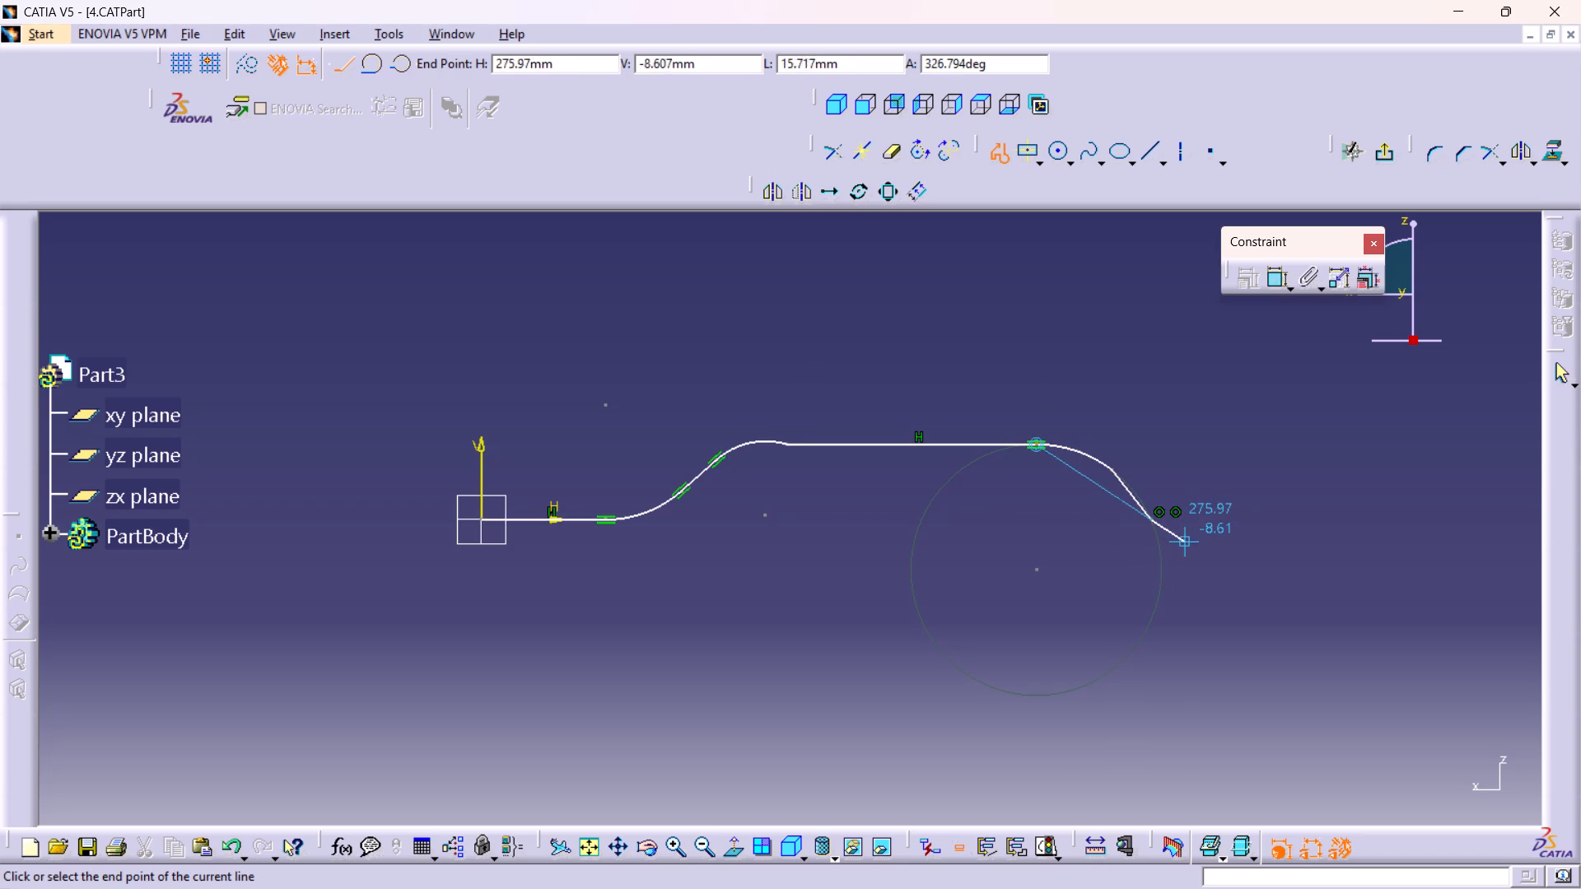
{"action": "left_click", "coordinate": [413, 55]}
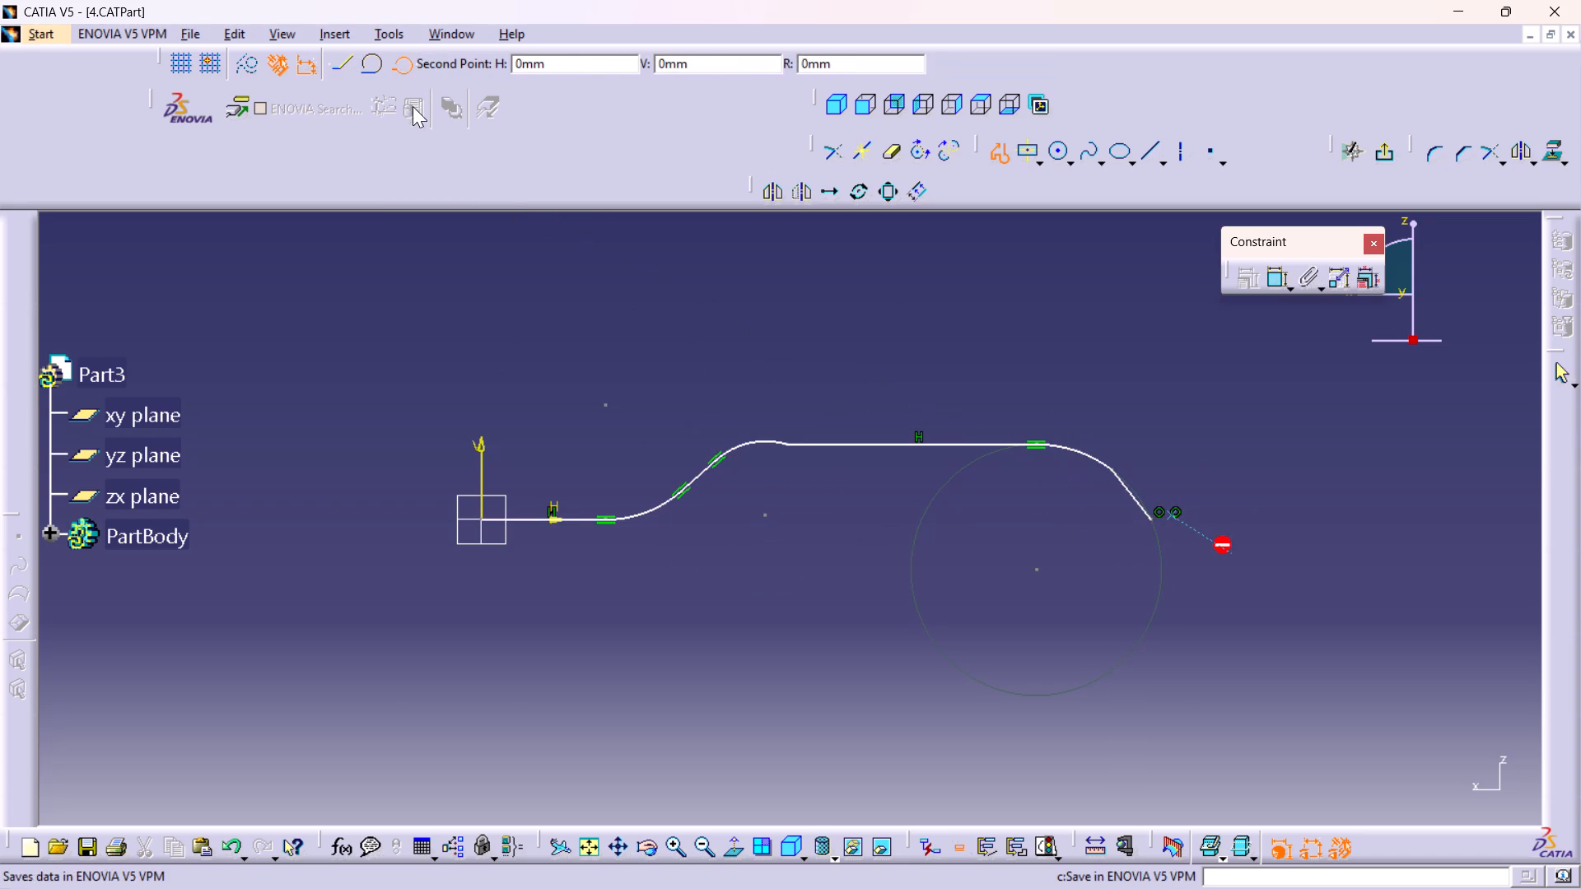
{"action": "left_click", "coordinate": [1216, 561]}
{"action": "left_click", "coordinate": [1226, 559]}
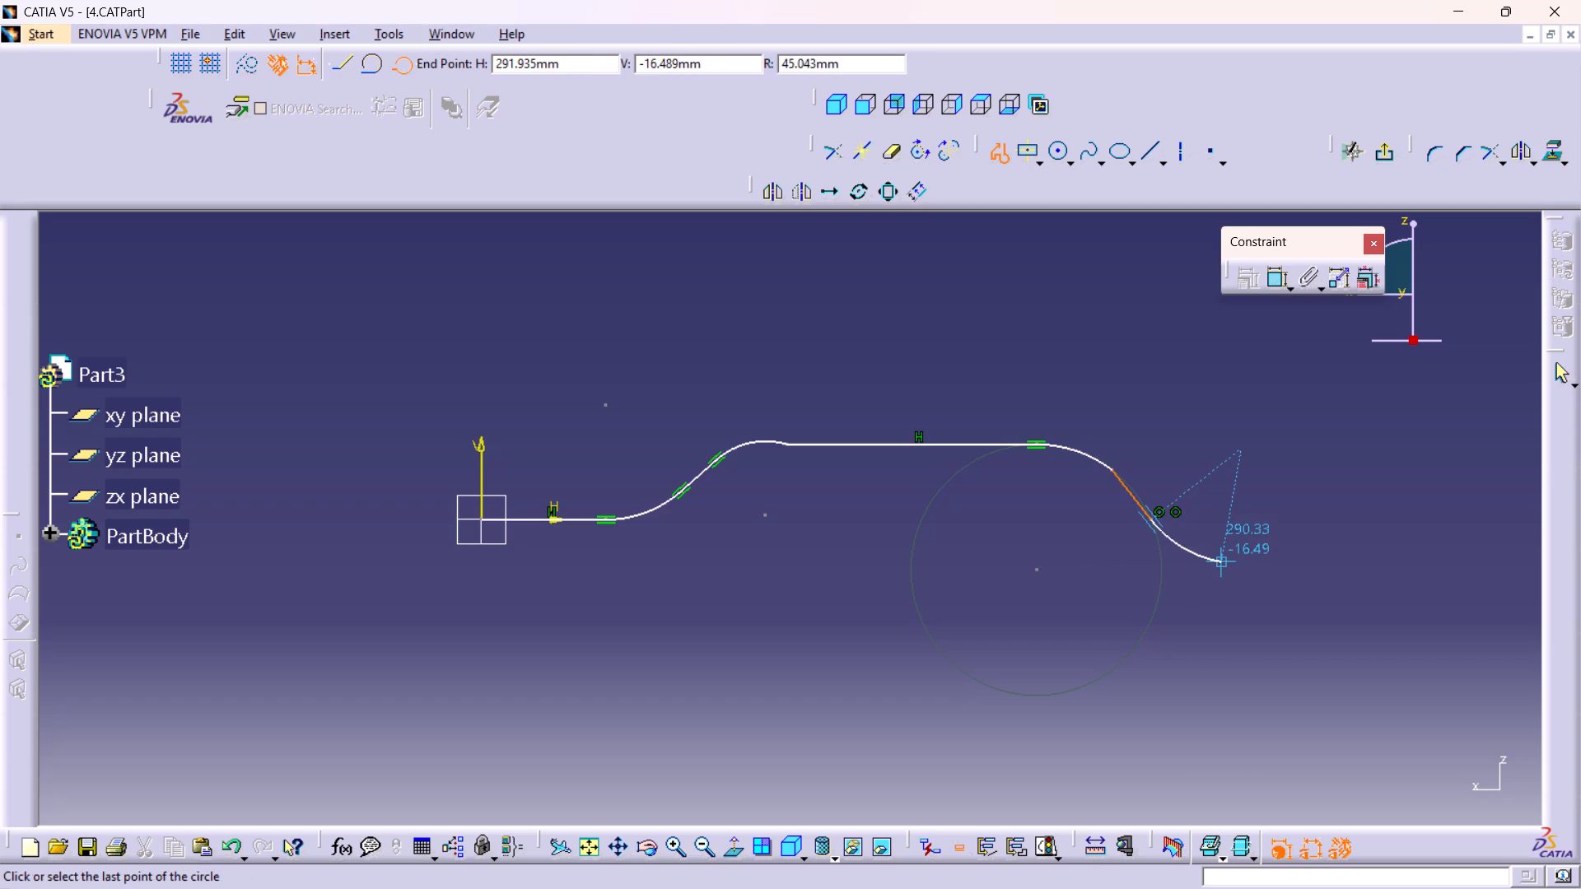
{"action": "left_click", "coordinate": [1476, 569]}
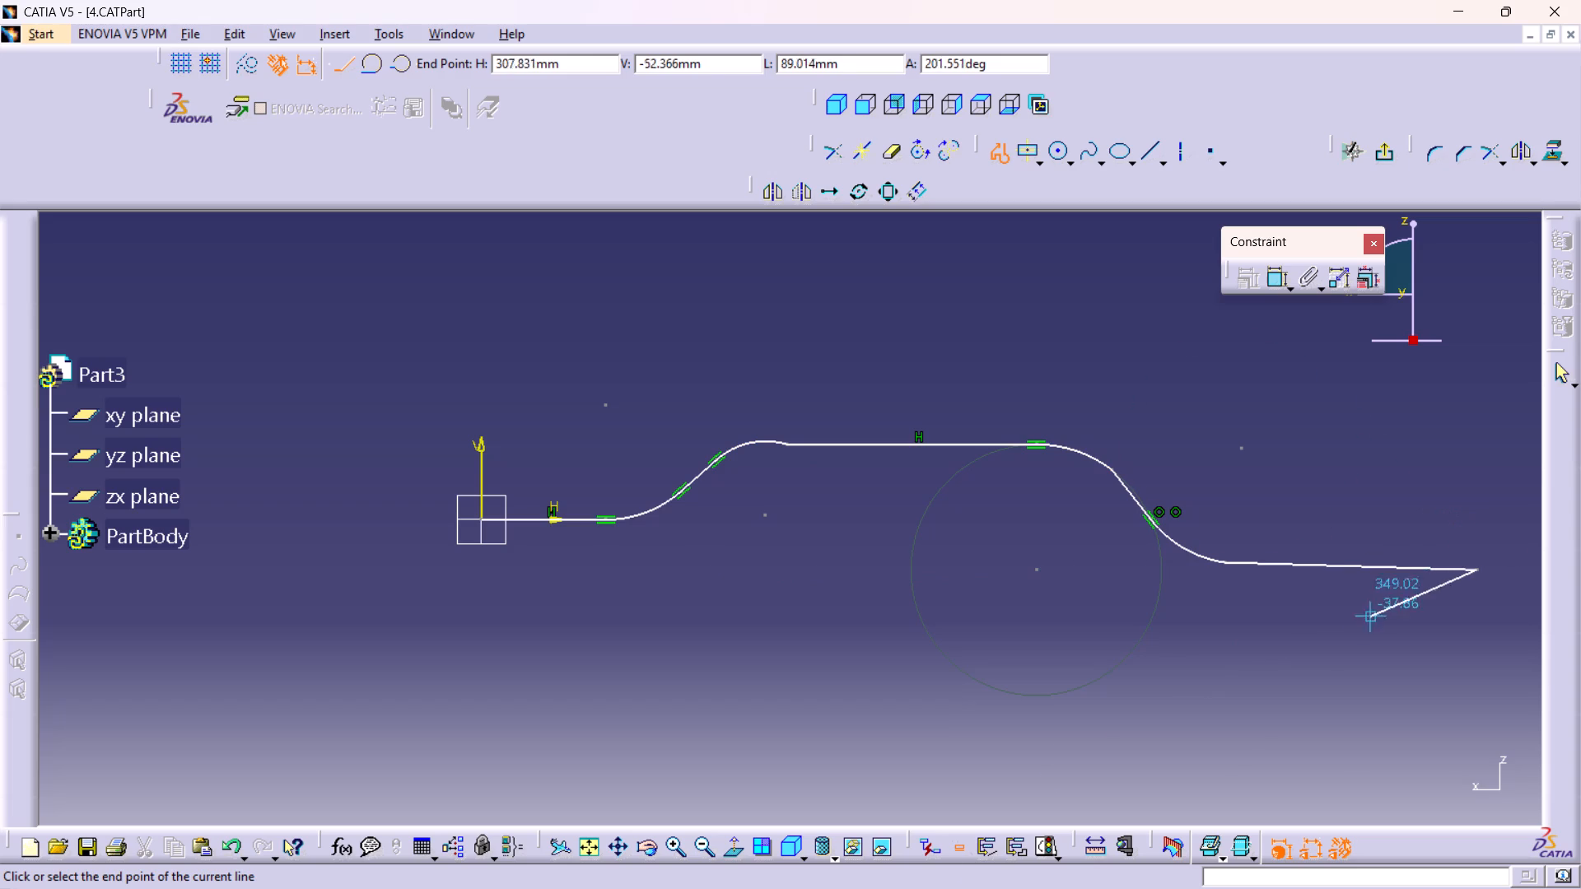
{"action": "left_click", "coordinate": [1563, 370]}
Move the top horizontal line slightly upward and away from the origin to adjust its transition with the adjoining arcs.
{"action": "middle_click_drag", "start_coordinate": [909, 716], "coordinate": [898, 752]}
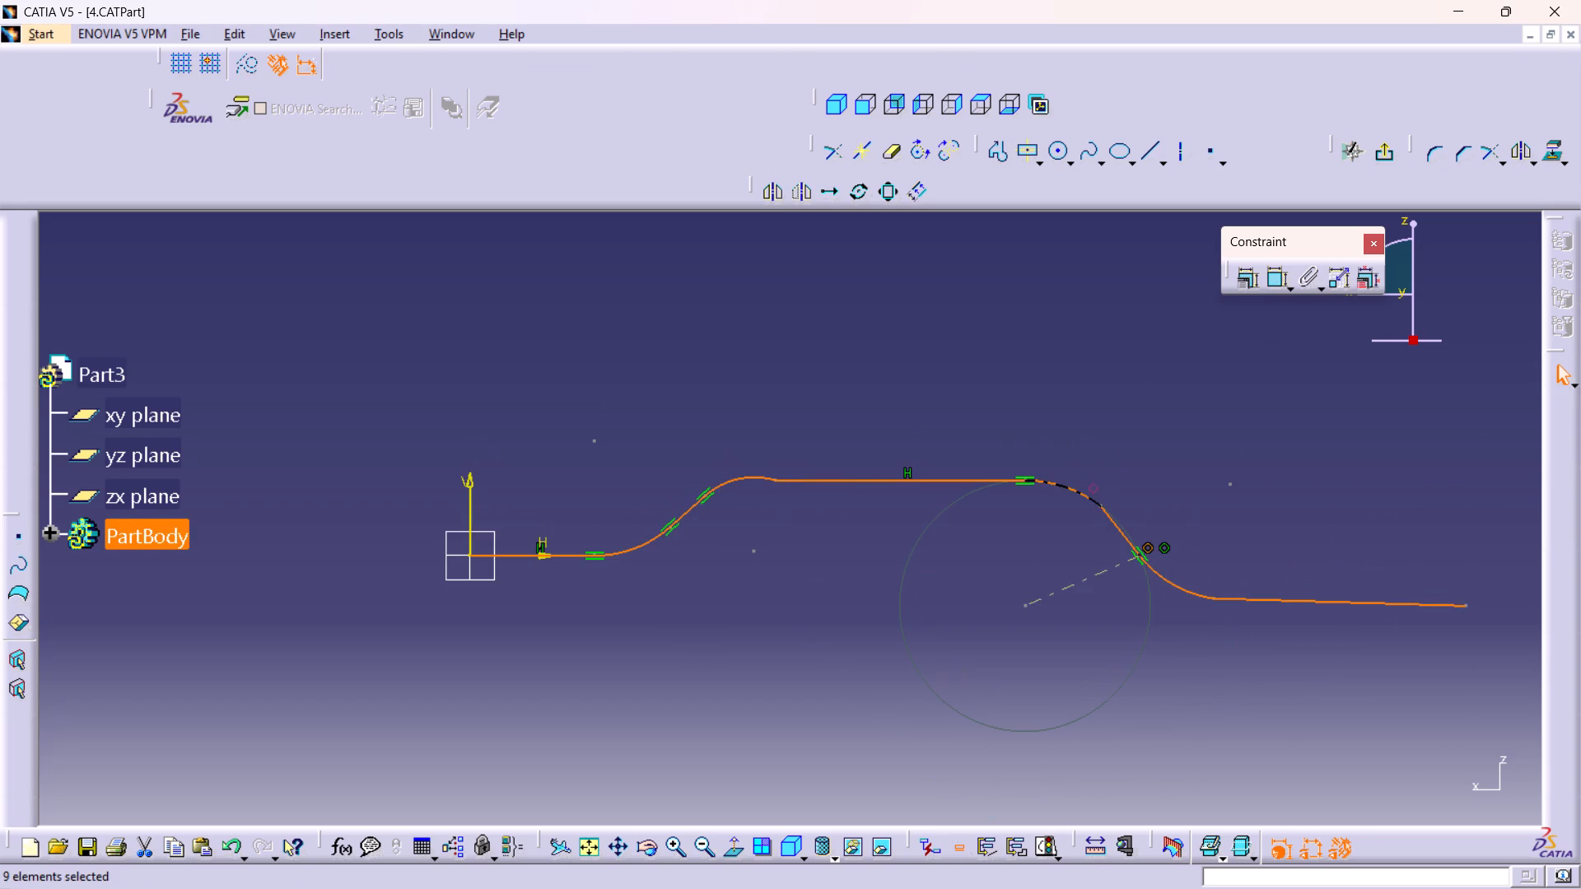
{"action": "left_click", "coordinate": [1294, 393]}
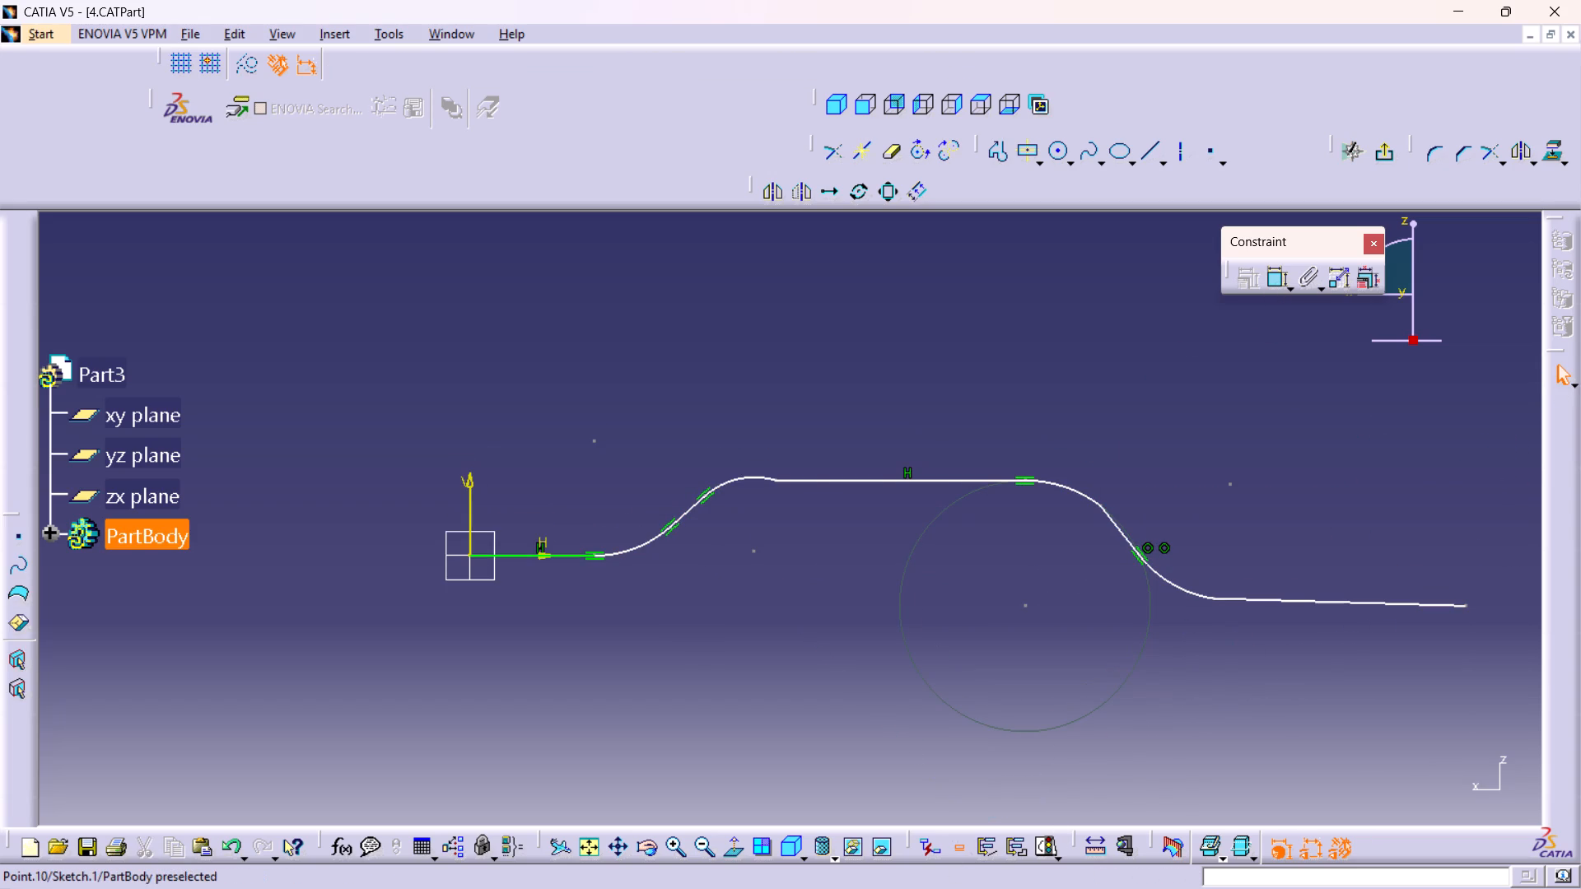
{"action": "left_click_drag", "start_coordinate": [863, 481], "coordinate": [863, 463]}
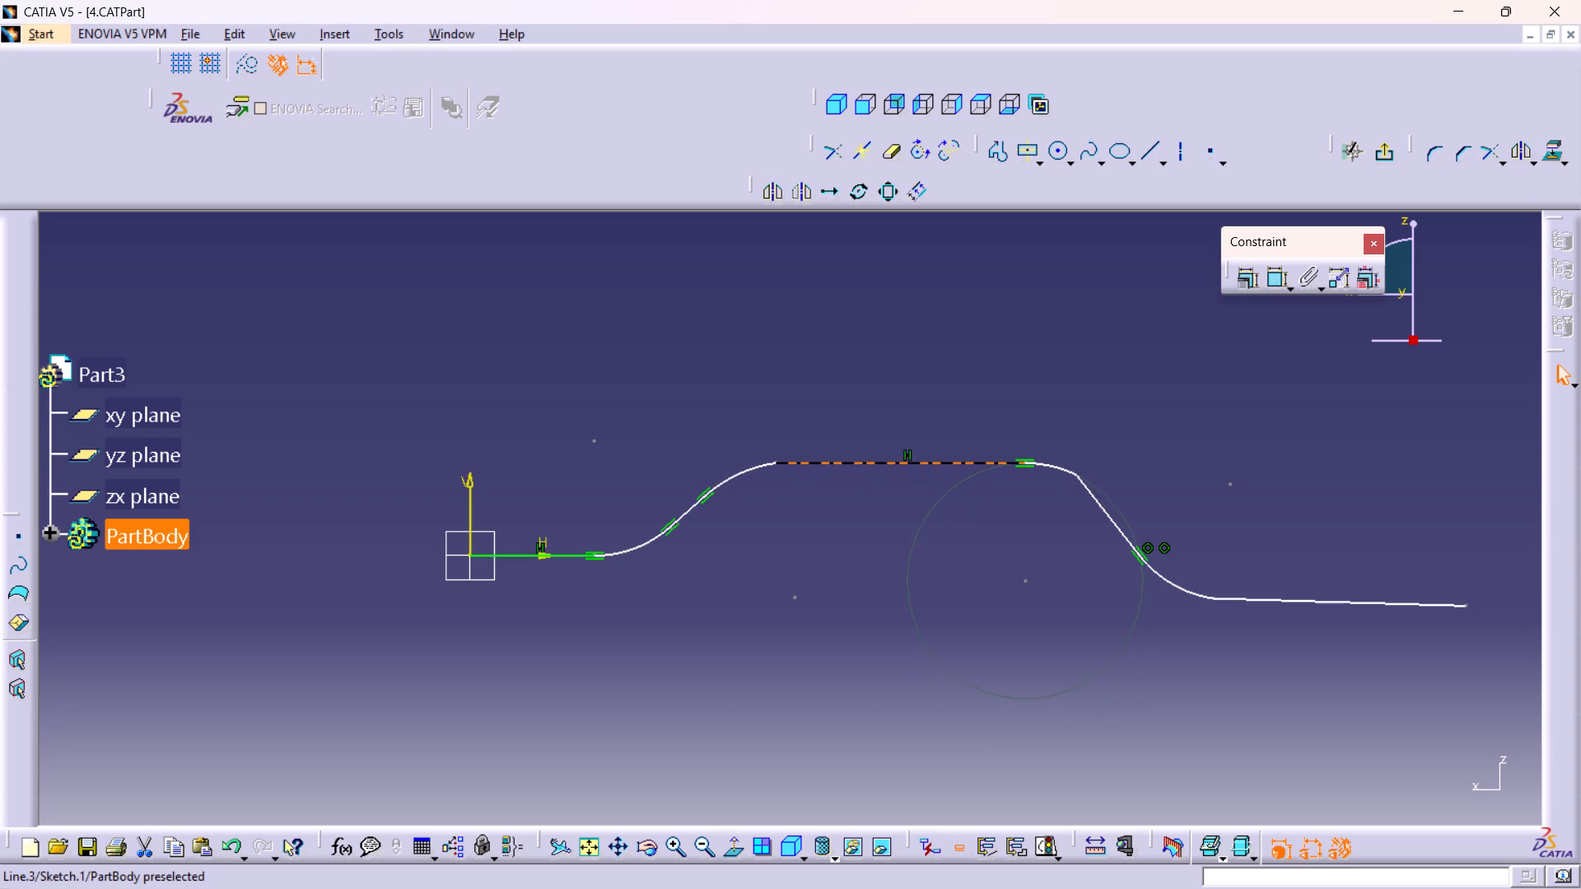
{"action": "left_click_drag", "start_coordinate": [863, 463], "coordinate": [864, 473]}
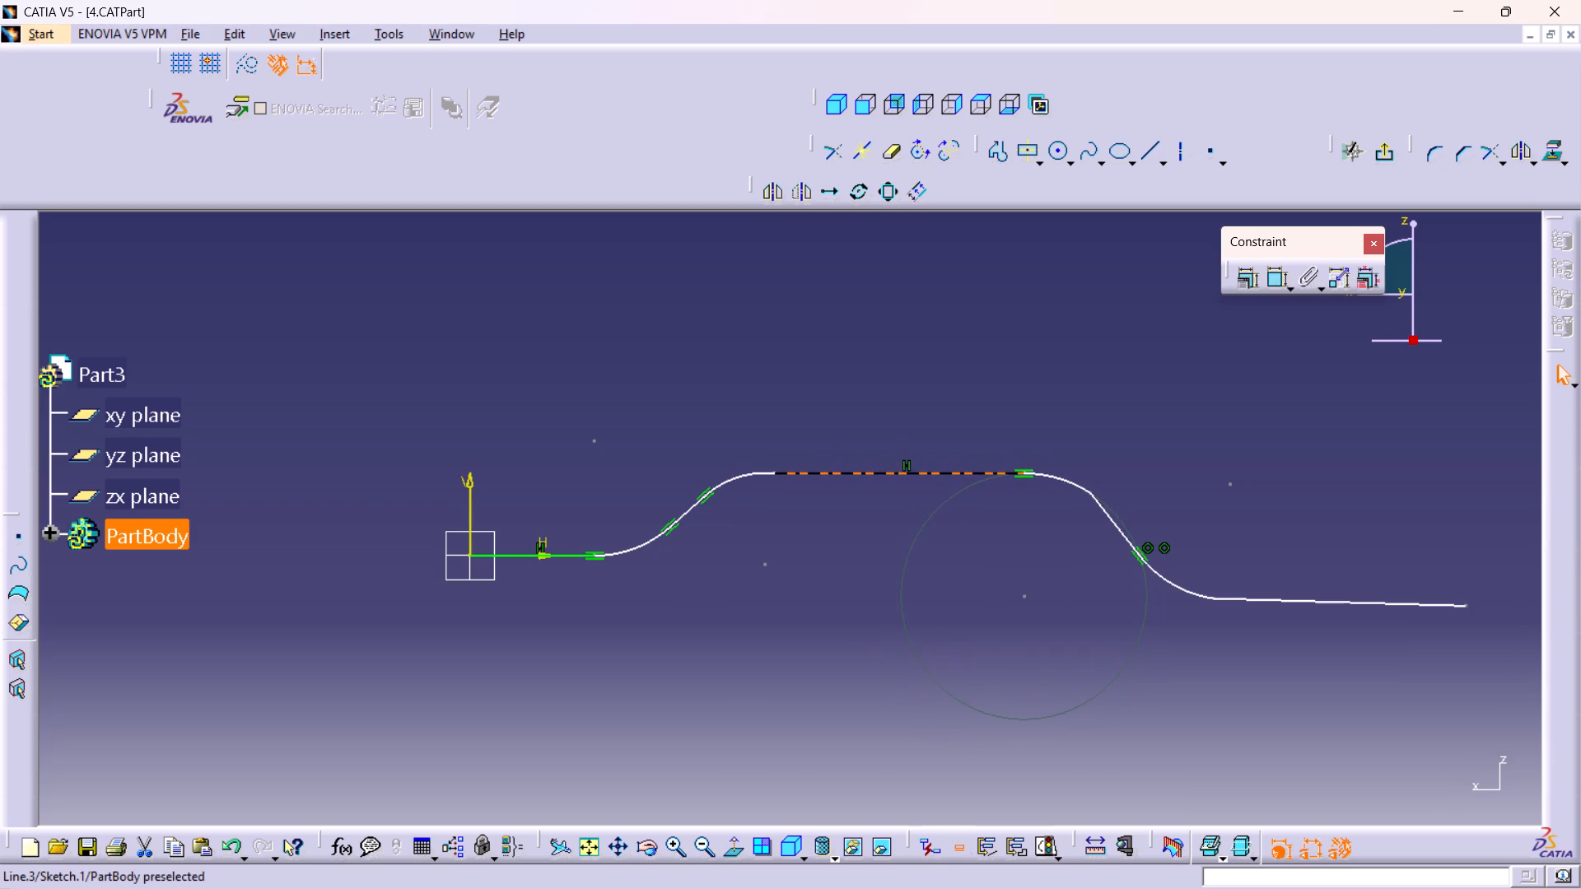
{"action": "left_click_drag", "start_coordinate": [864, 473], "coordinate": [872, 476]}
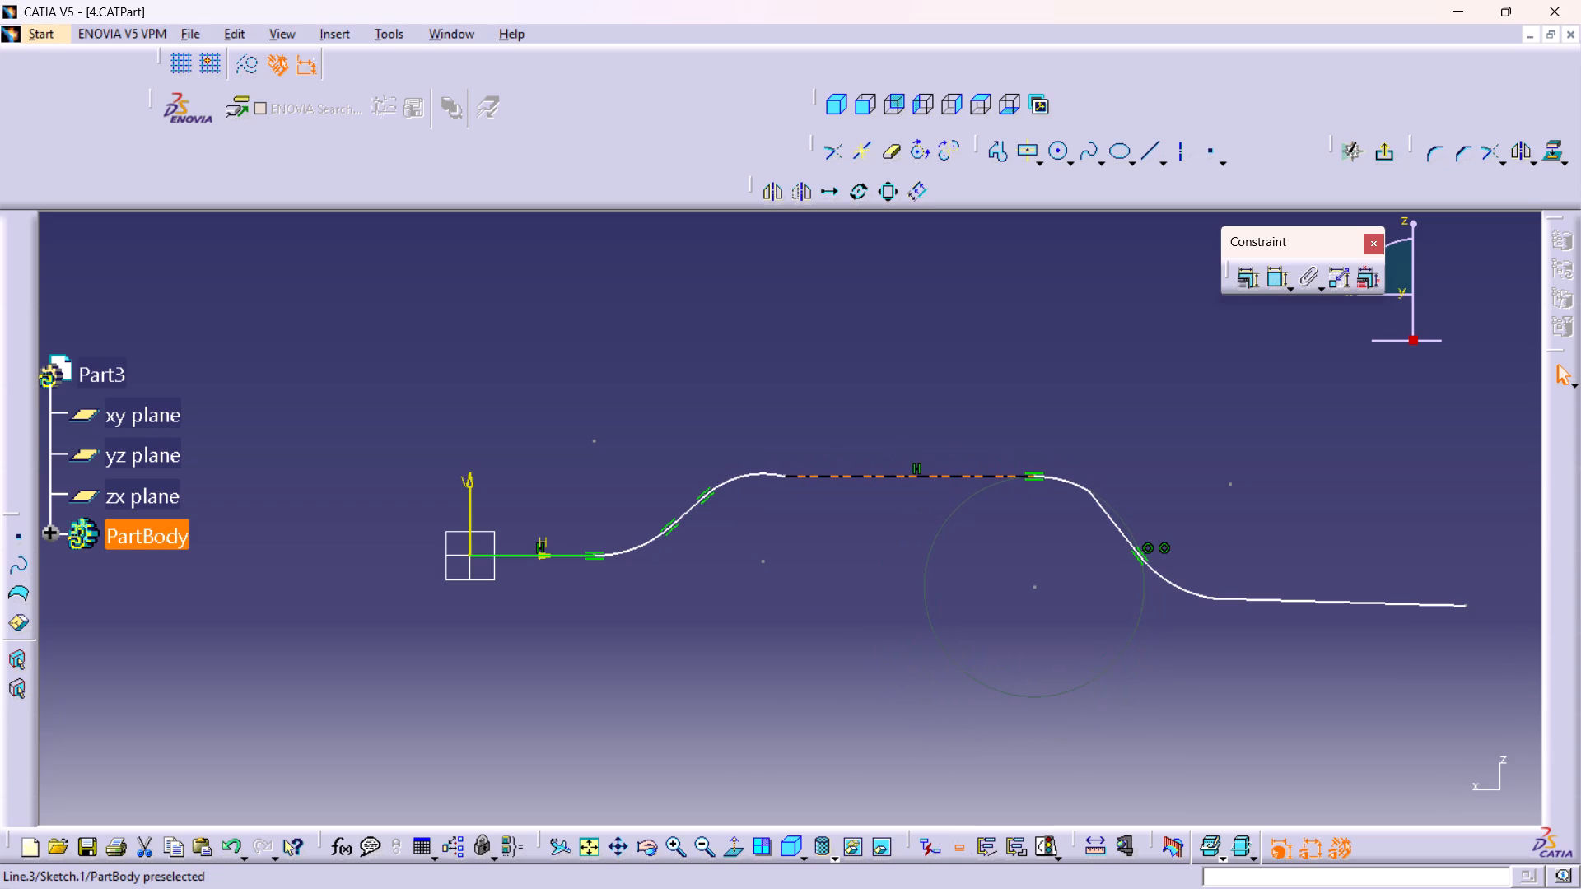
Reshape the descending side by shifting the sloped line toward the origin, raising the end line and adjusting the lower arc.
{"action": "left_click_drag", "start_coordinate": [1100, 505], "coordinate": [1089, 501]}
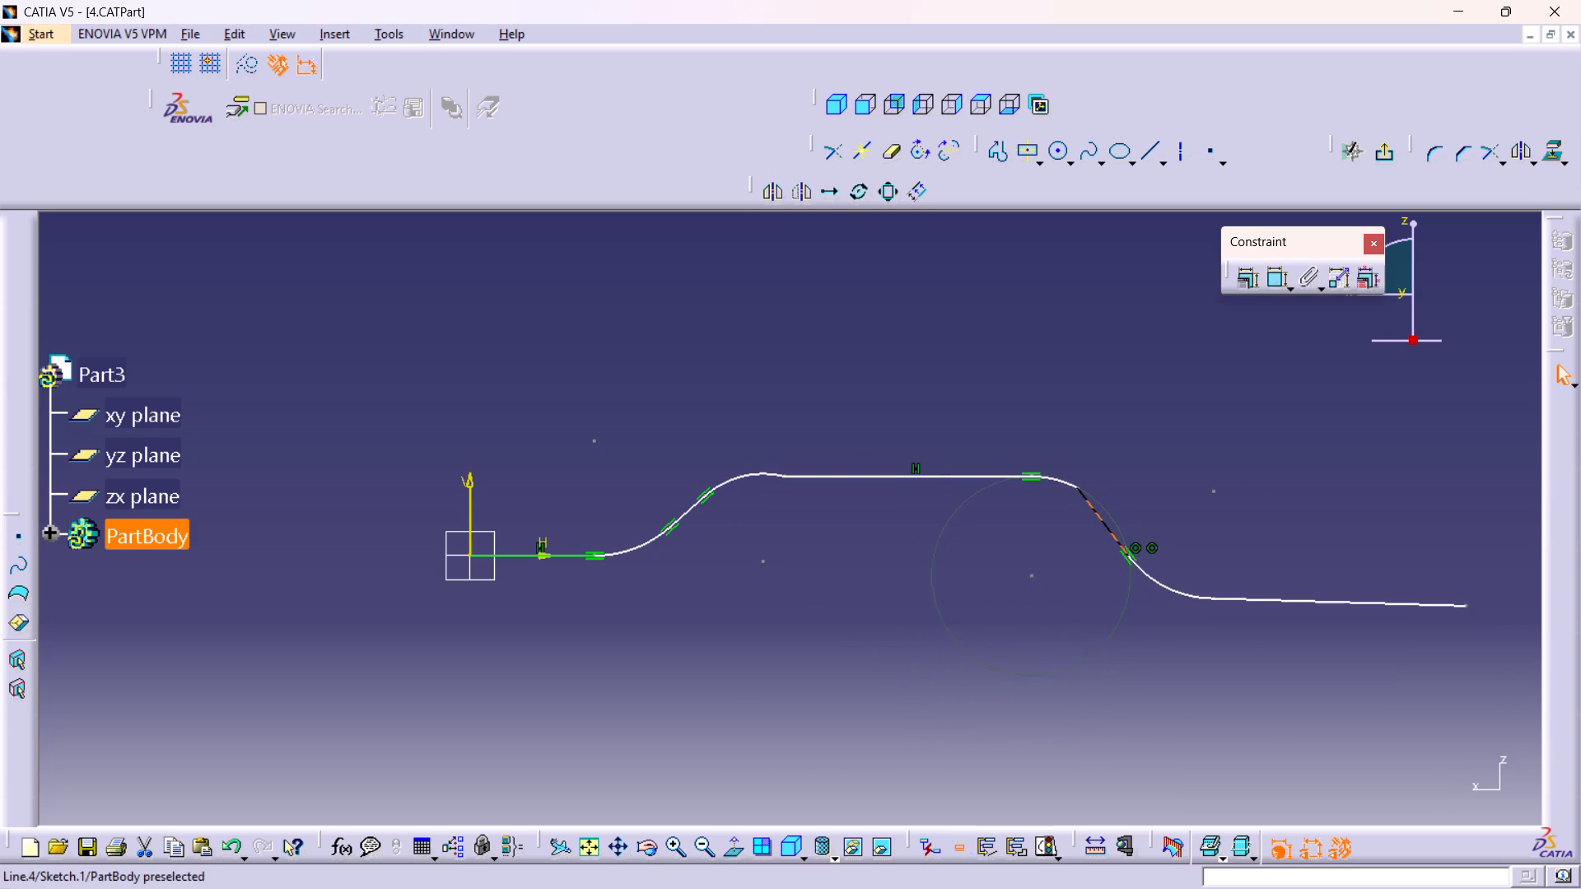
{"action": "left_click_drag", "start_coordinate": [1089, 501], "coordinate": [1076, 505]}
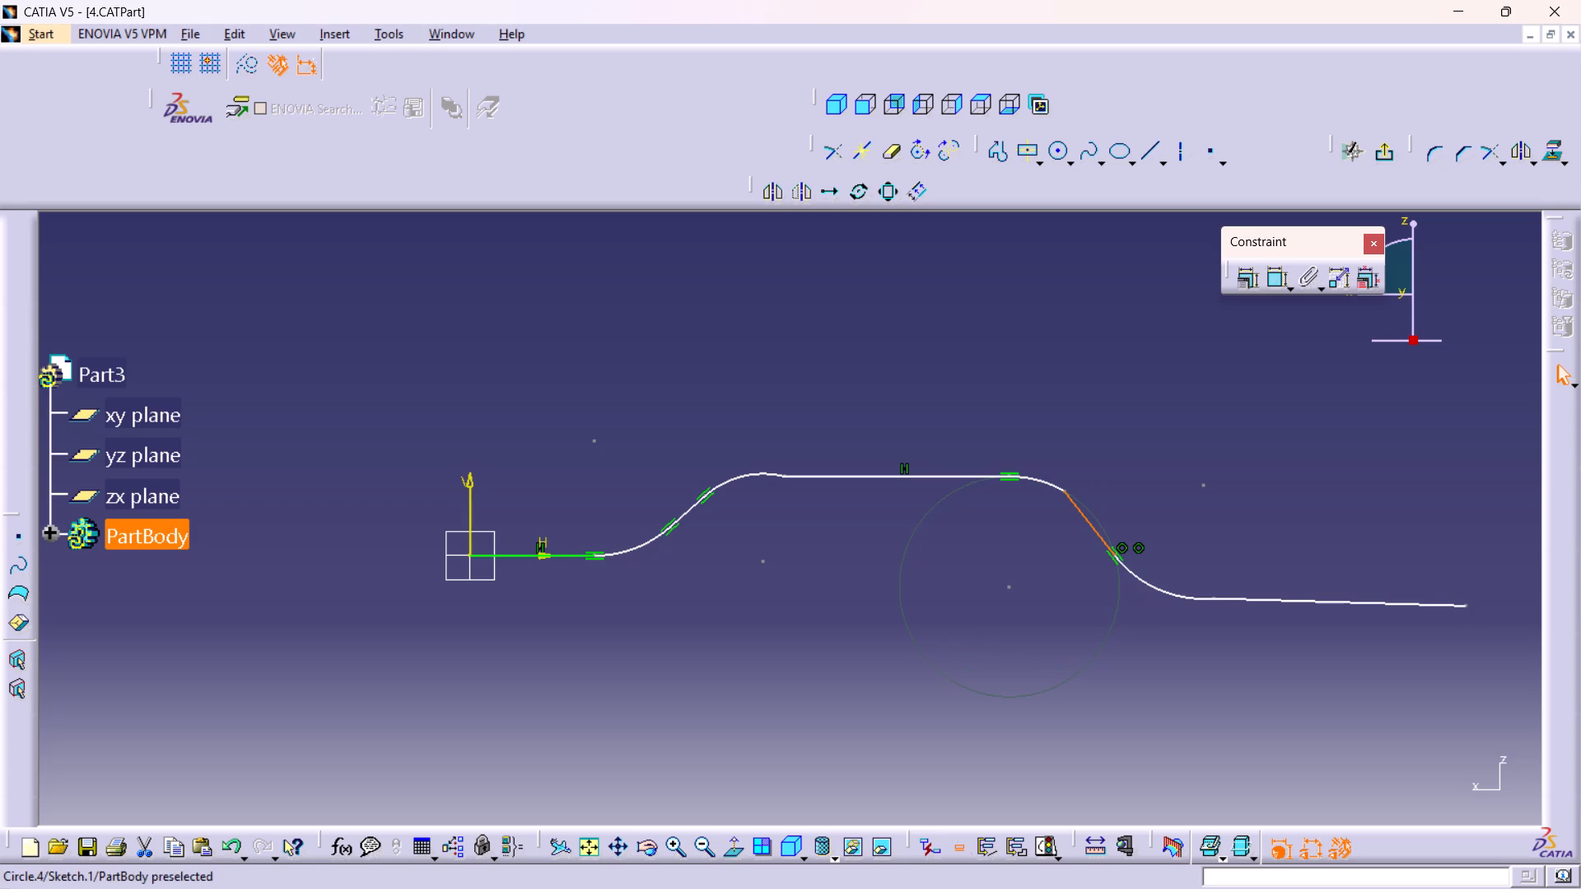
{"action": "left_click_drag", "start_coordinate": [1250, 599], "coordinate": [1250, 588]}
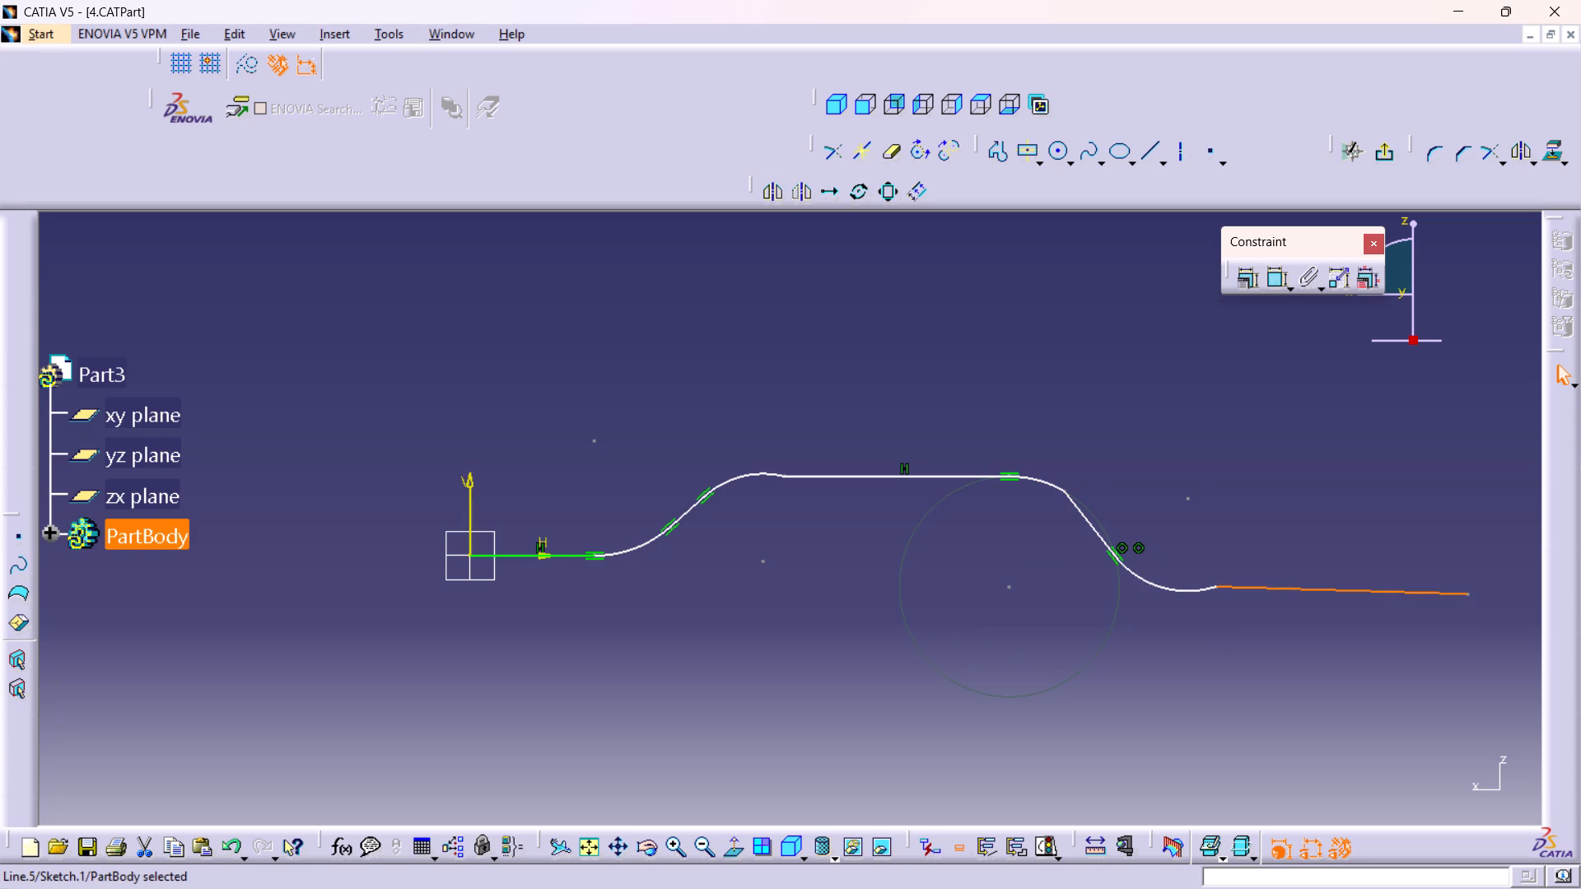
{"action": "left_click_drag", "start_coordinate": [1132, 578], "coordinate": [1130, 570]}
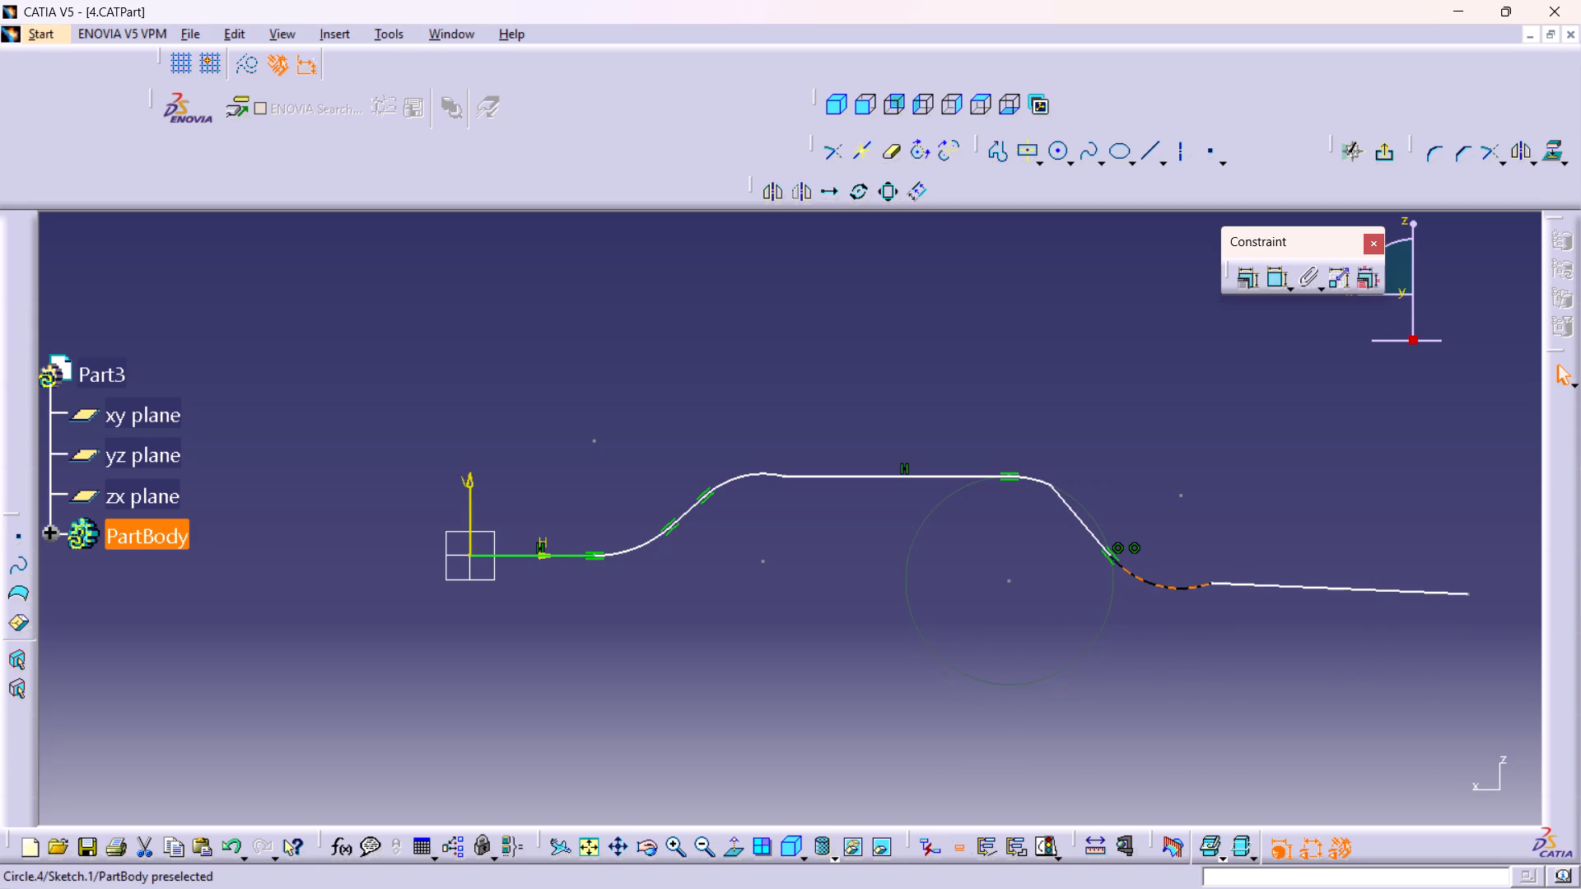
Shift the lower arc of the descending side slightly away from the origin and downward to smooth its transition.
{"action": "left_click_drag", "start_coordinate": [1130, 570], "coordinate": [1140, 571]}
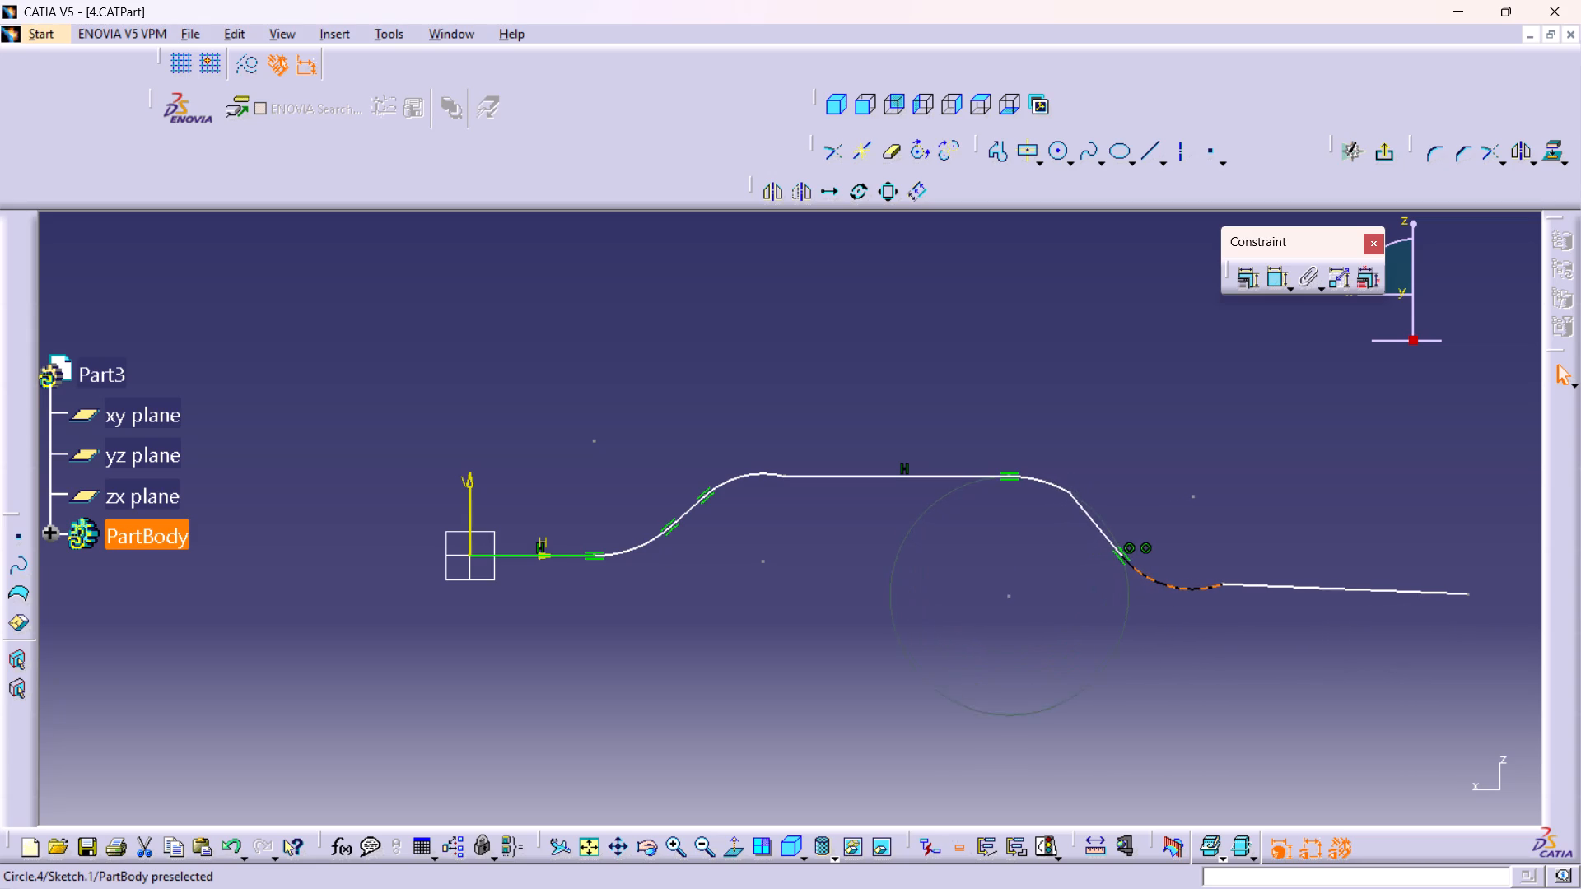
{"action": "left_click_drag", "start_coordinate": [1140, 571], "coordinate": [1143, 584]}
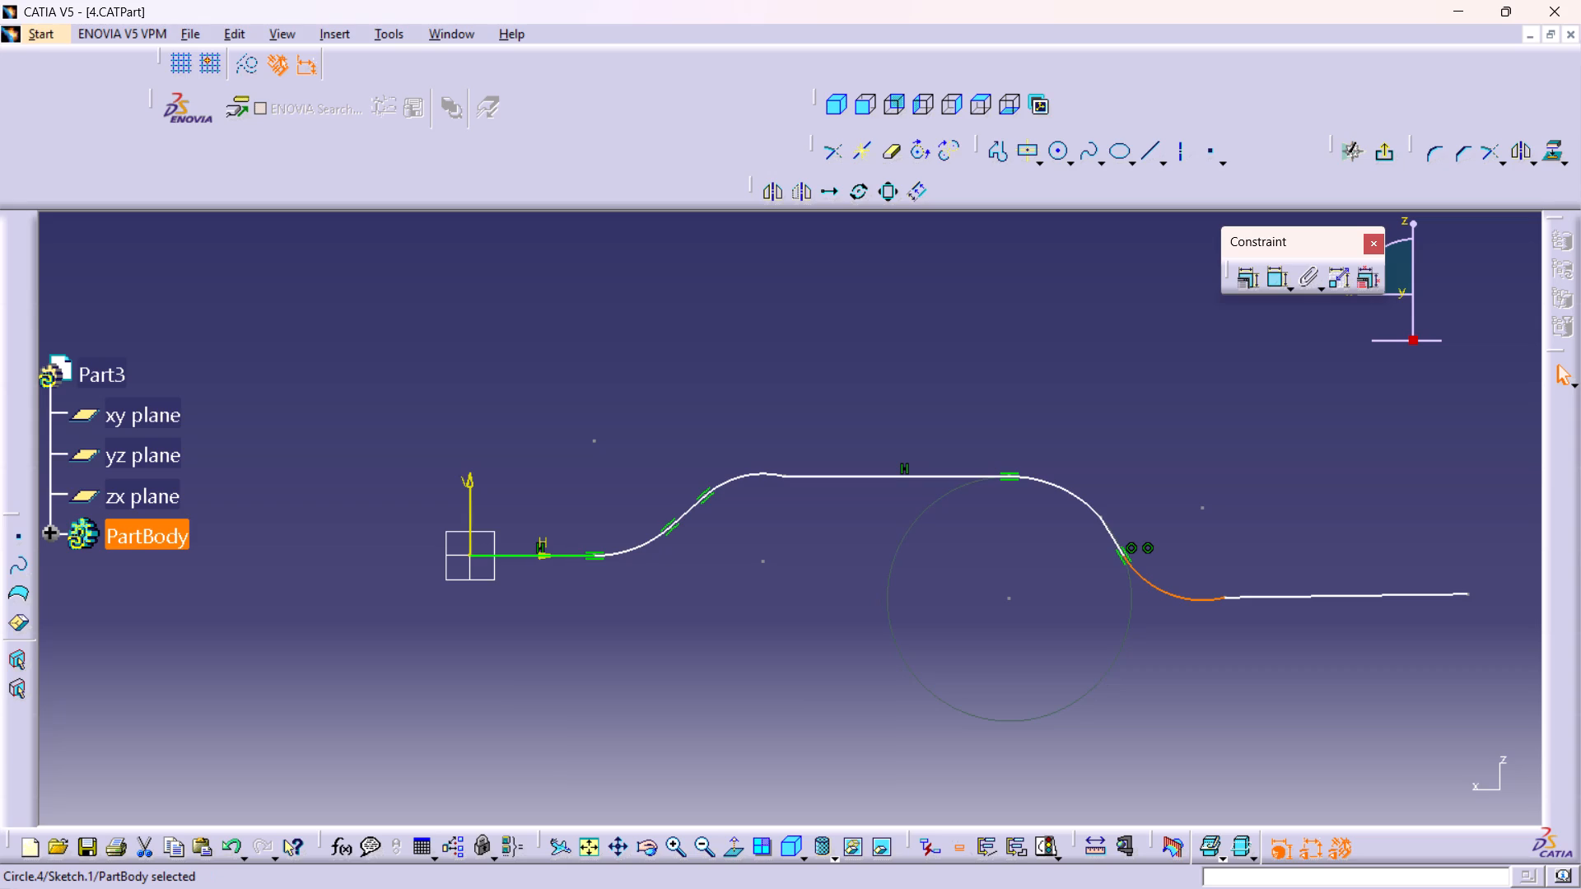
{"action": "left_click", "coordinate": [793, 707]}
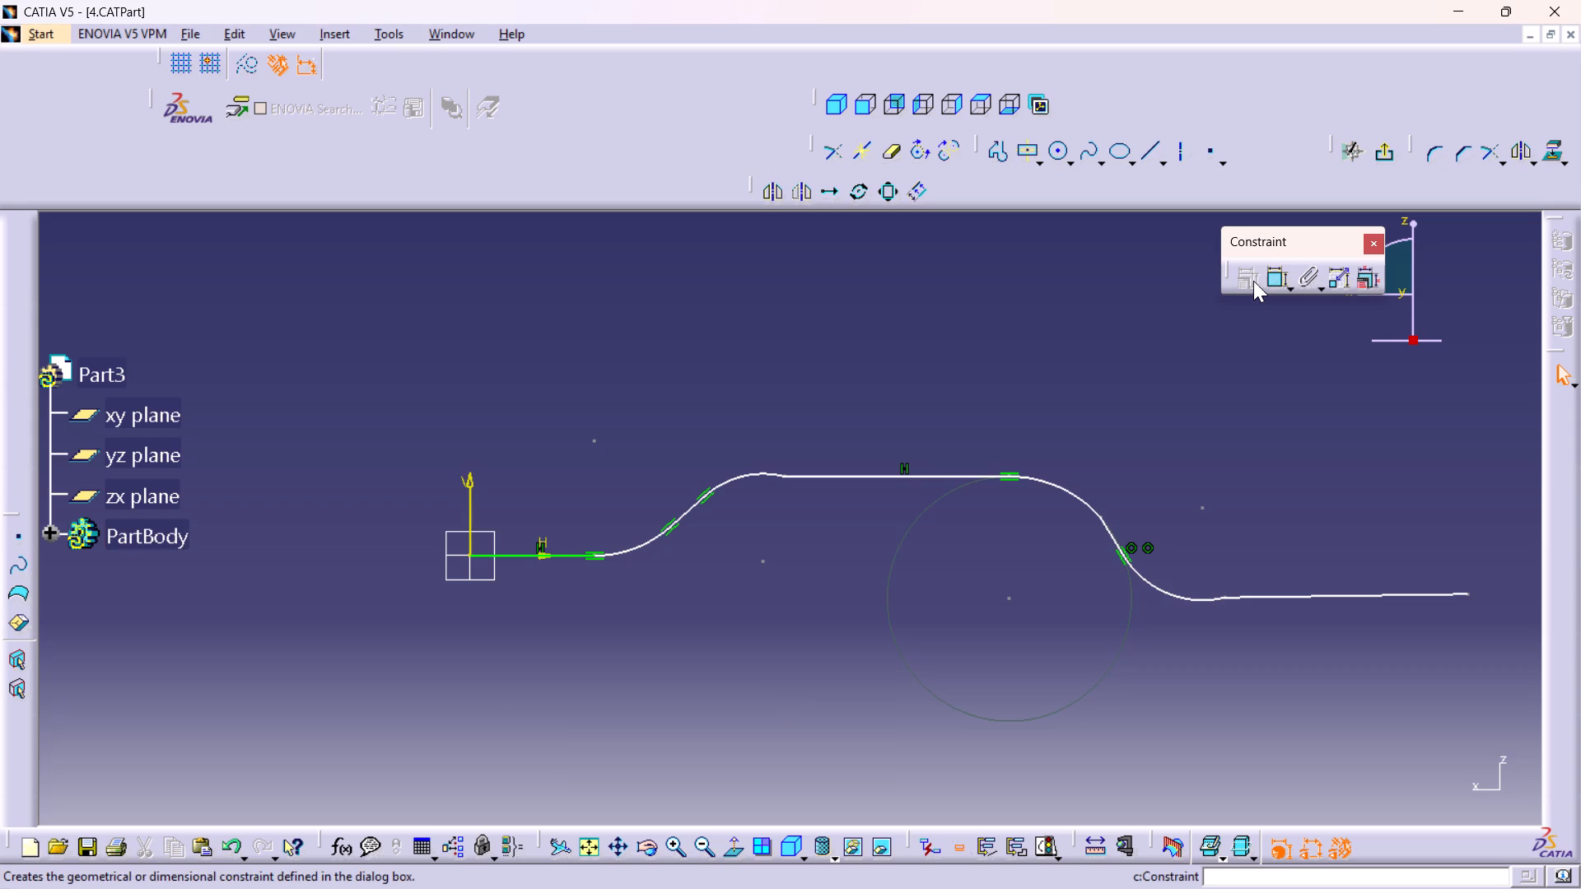
Dimension the radius of the upper arc on the ascending side and set it to 40 mm.
{"action": "double_click", "coordinate": [1273, 282]}
{"action": "middle_click_drag", "start_coordinate": [939, 561], "coordinate": [950, 636]}
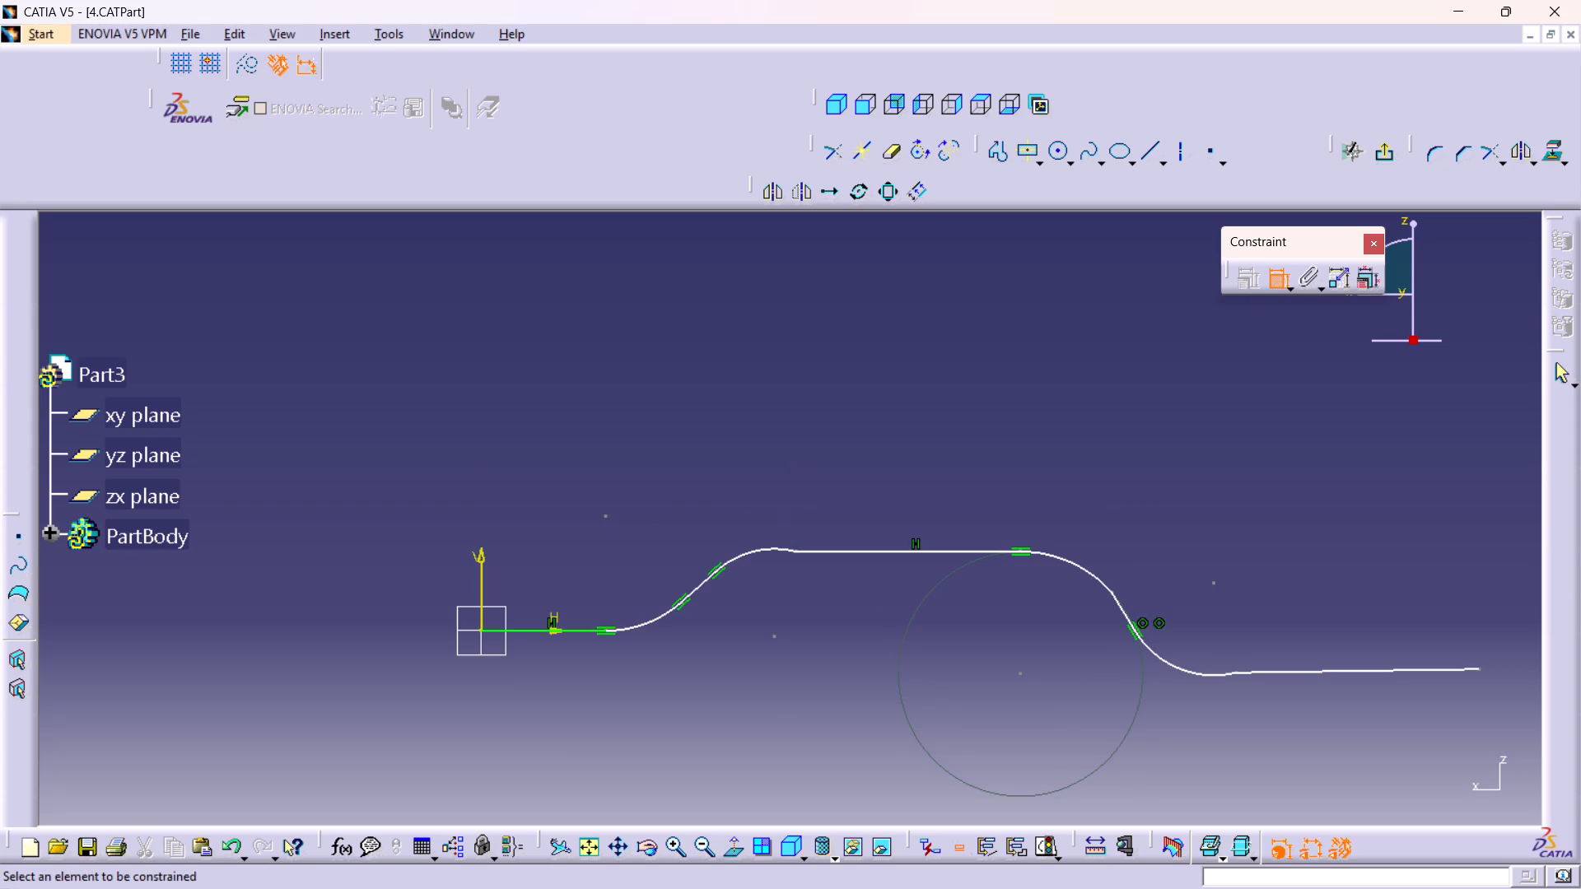
{"action": "left_click", "coordinate": [758, 549]}
{"action": "left_click", "coordinate": [729, 487]}
{"action": "double_click", "coordinate": [723, 477]}
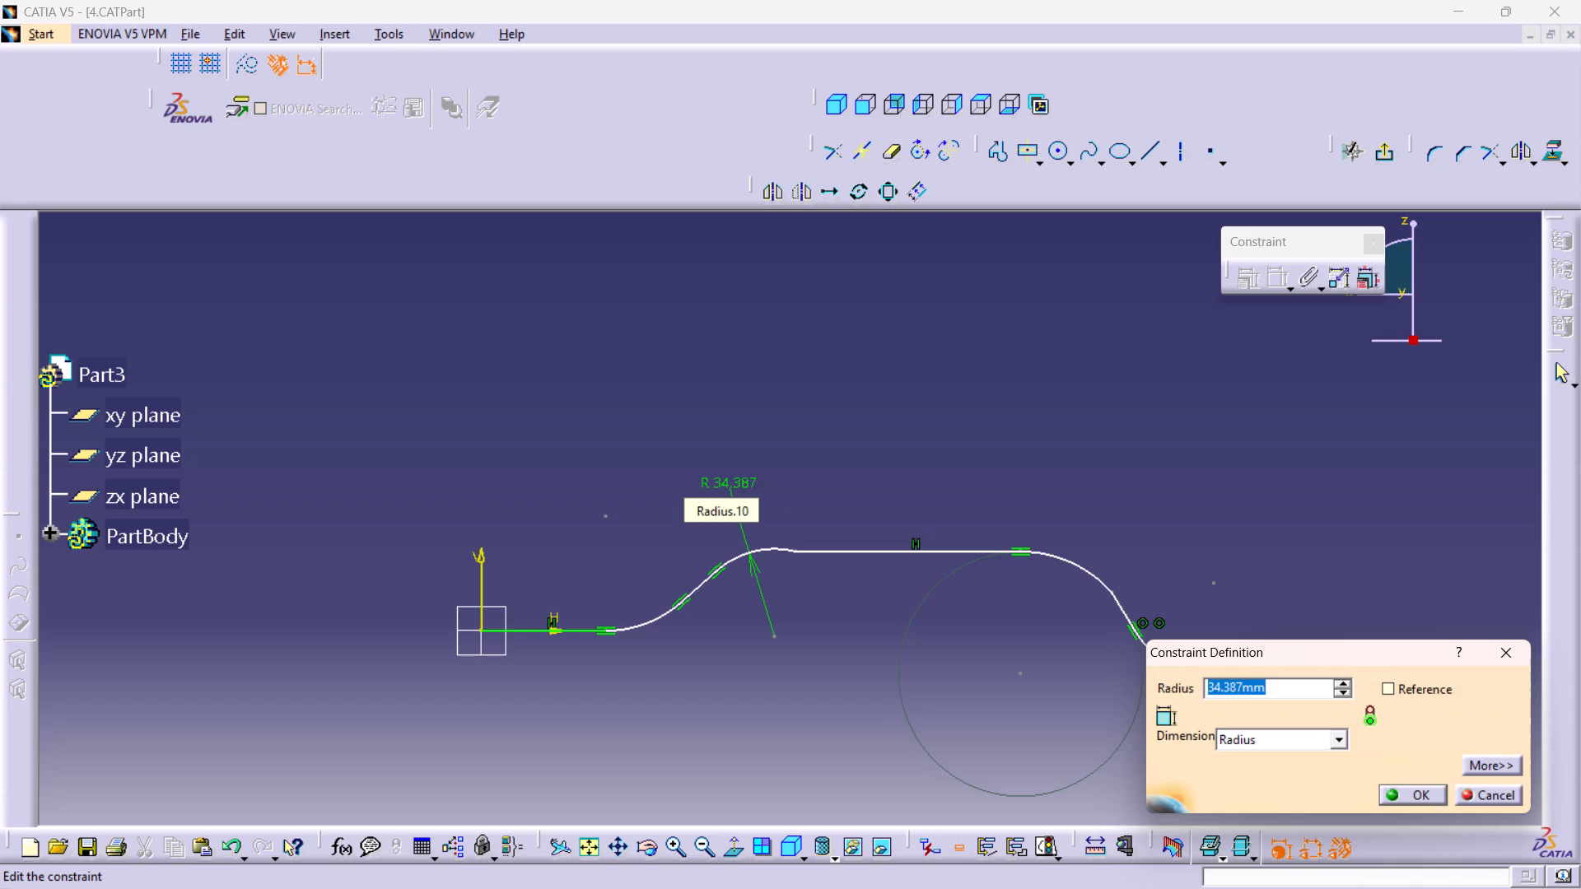
{"action": "type", "text": "40"}
{"action": "key", "text": "Return"}
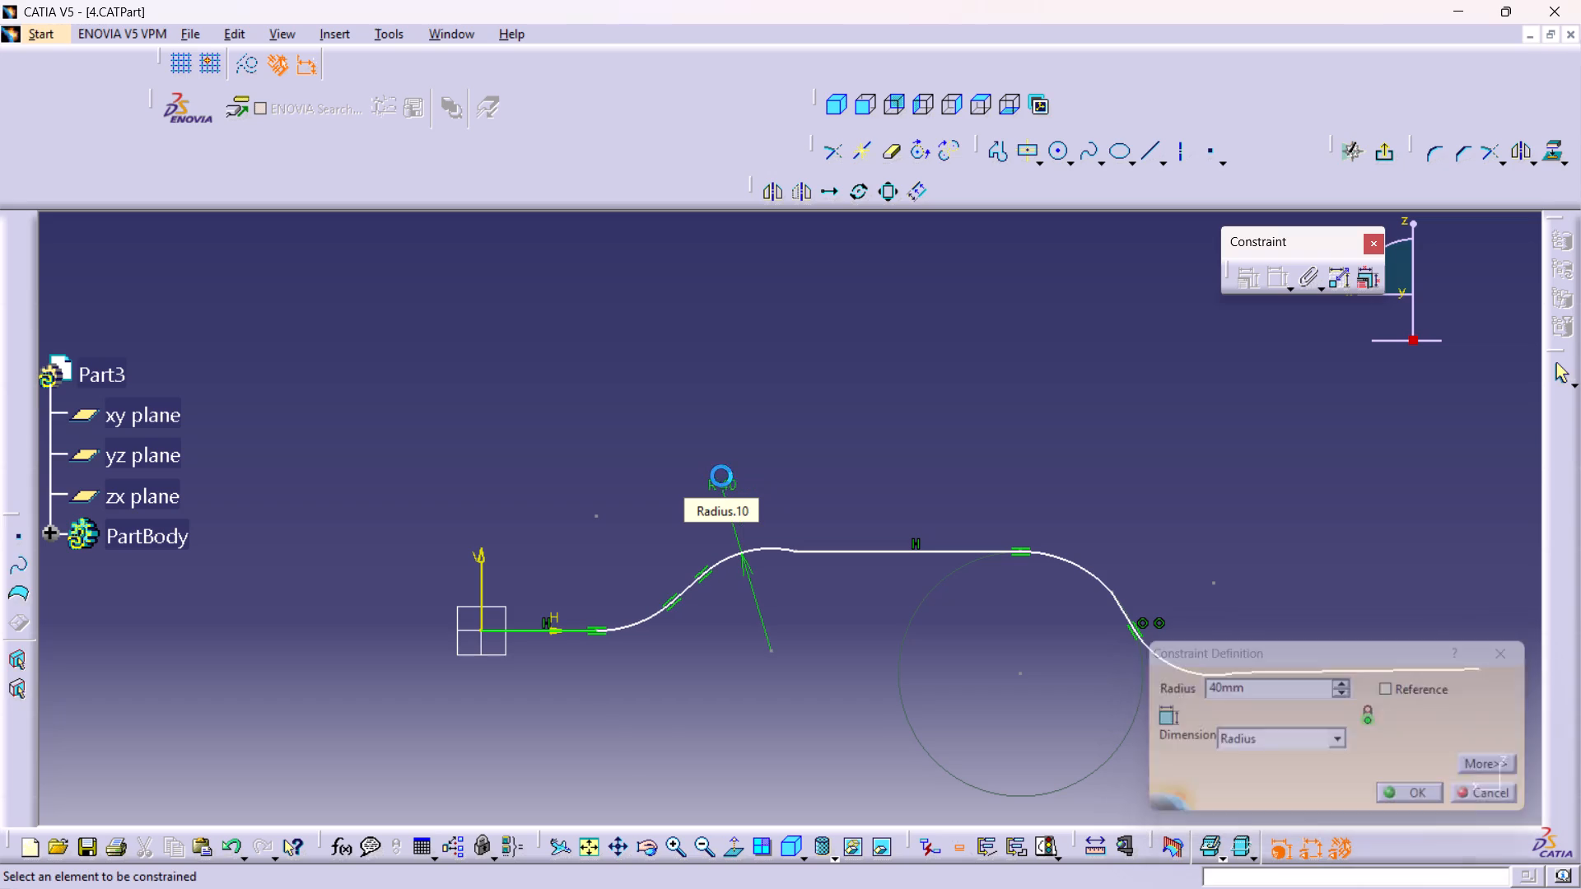
Dimension the radius of the upper arc on the descending side and set it to 40 mm.
{"action": "left_click", "coordinate": [1083, 575]}
{"action": "left_click", "coordinate": [1107, 545]}
{"action": "double_click", "coordinate": [1108, 534]}
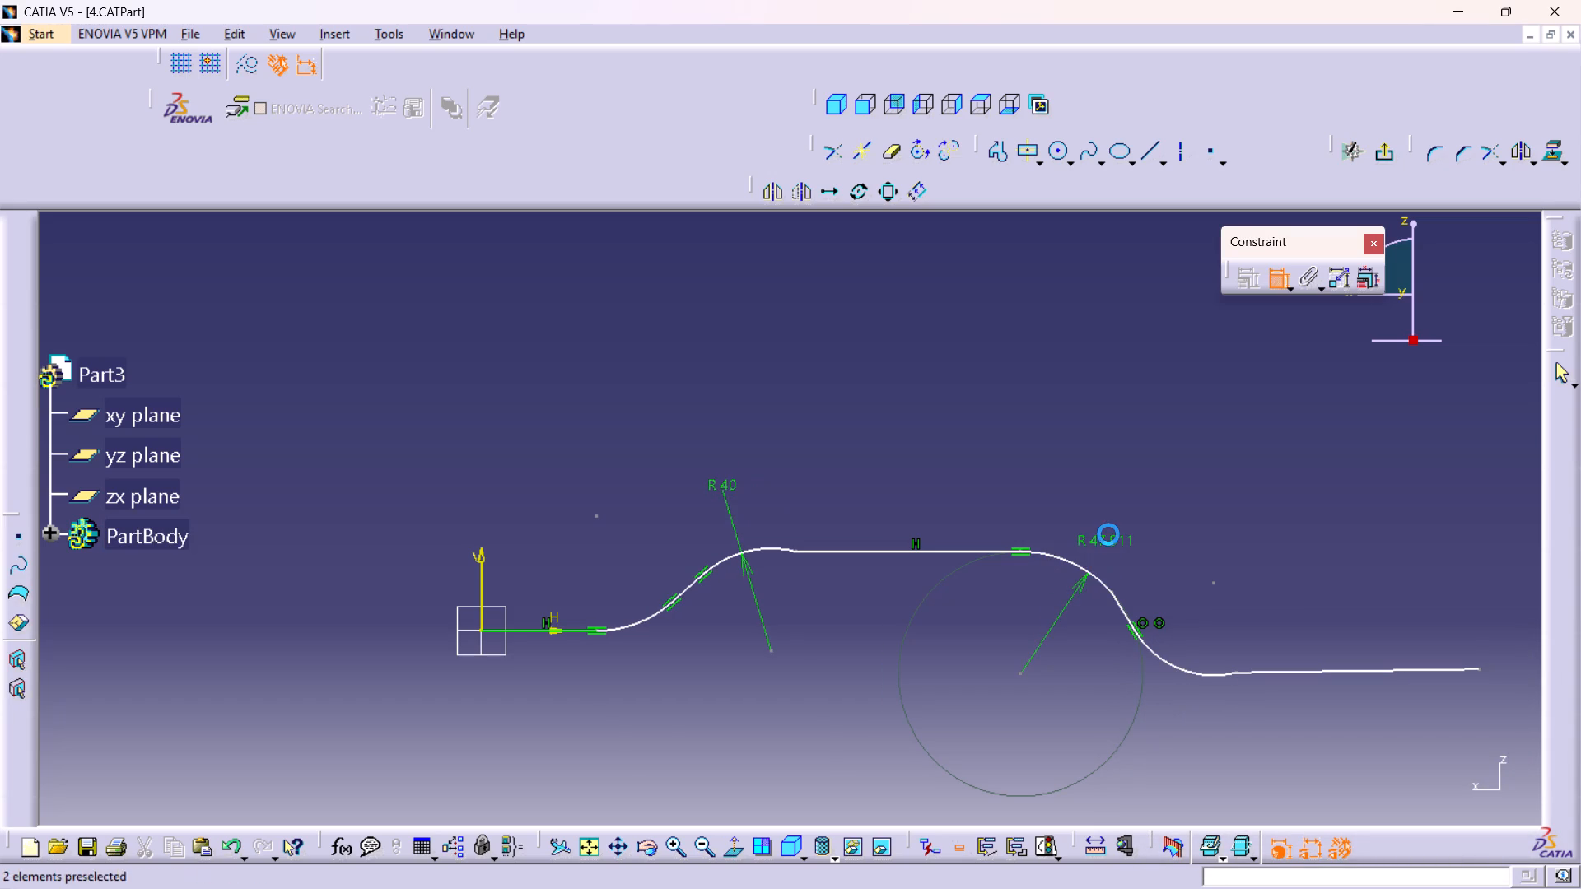
{"action": "type", "text": "40"}
{"action": "key", "text": "Return"}
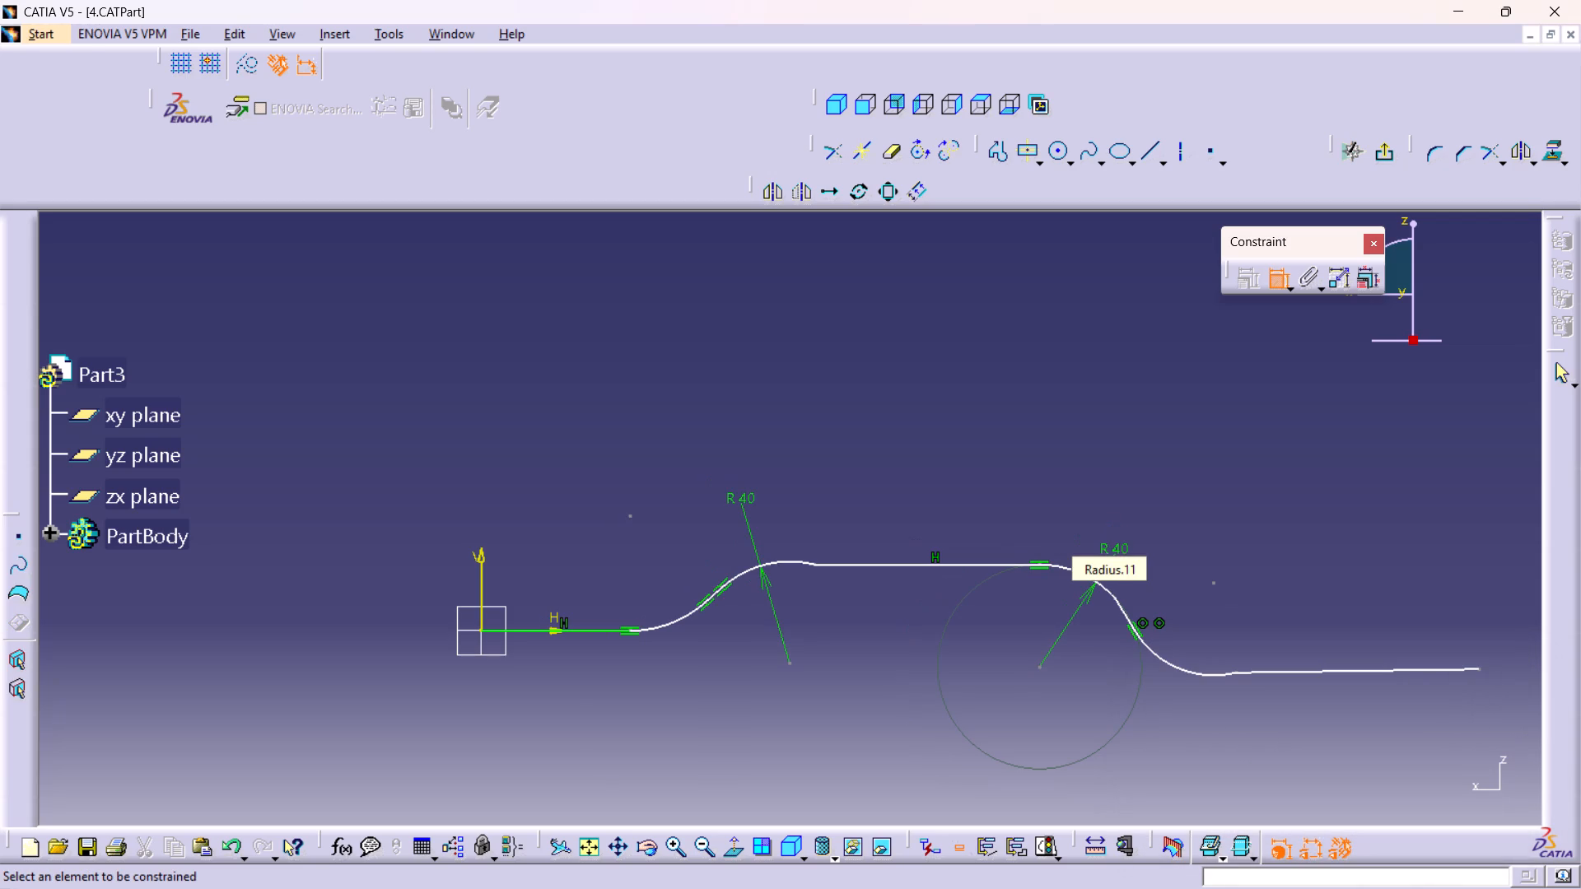
Dimension the radius of the lower arc on the ascending side and set it to 30 mm.
{"action": "middle_click_drag", "start_coordinate": [932, 589], "coordinate": [885, 554]}
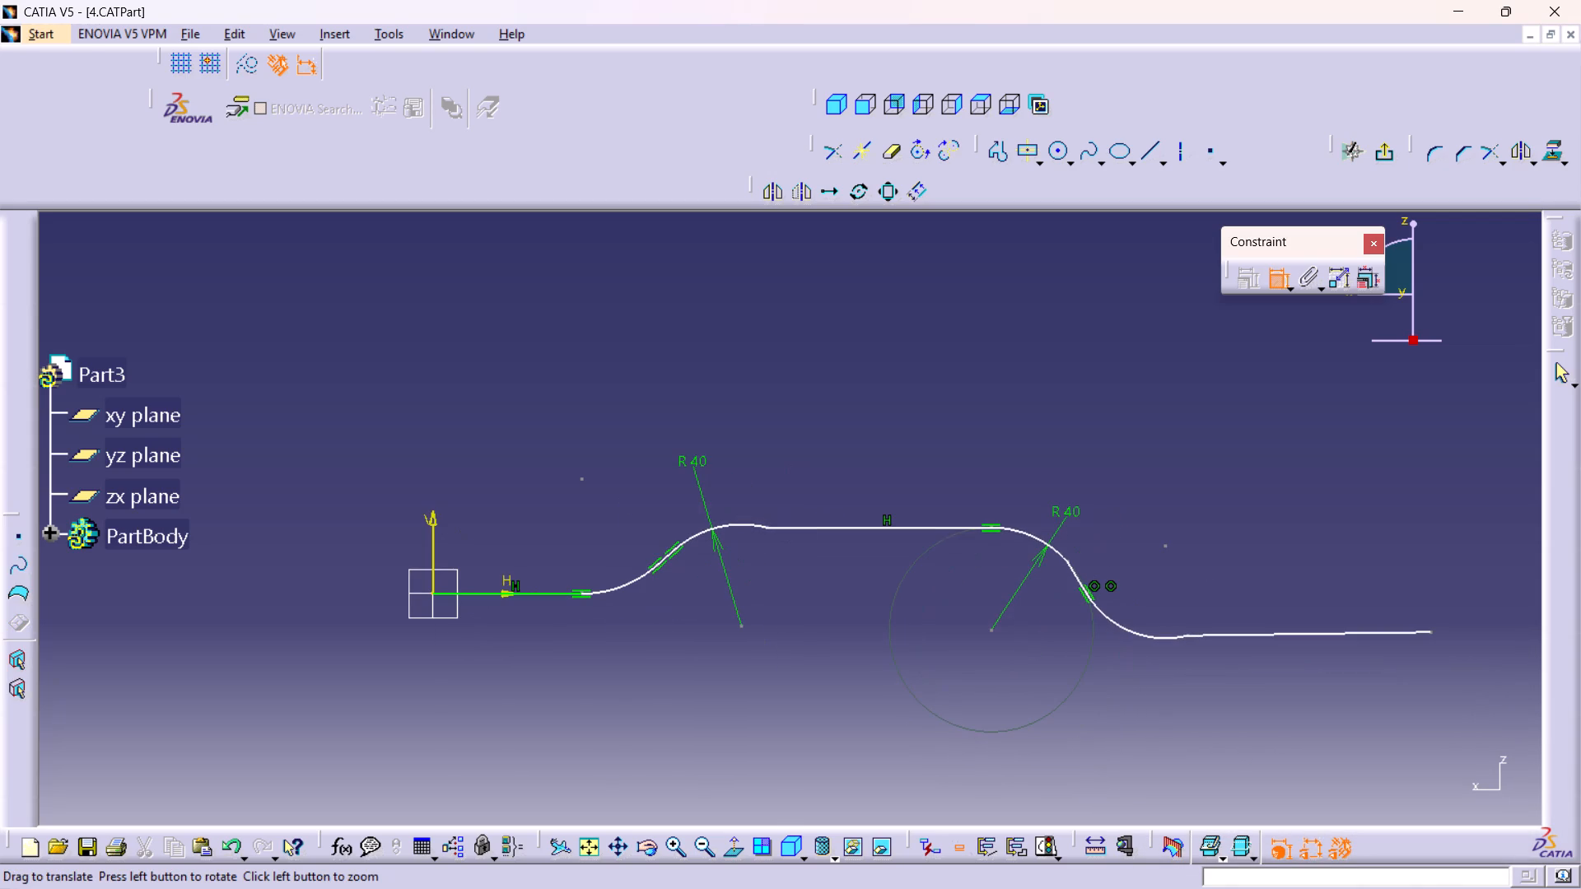
{"action": "left_click", "coordinate": [624, 583]}
{"action": "left_click", "coordinate": [634, 613]}
{"action": "double_click", "coordinate": [628, 604]}
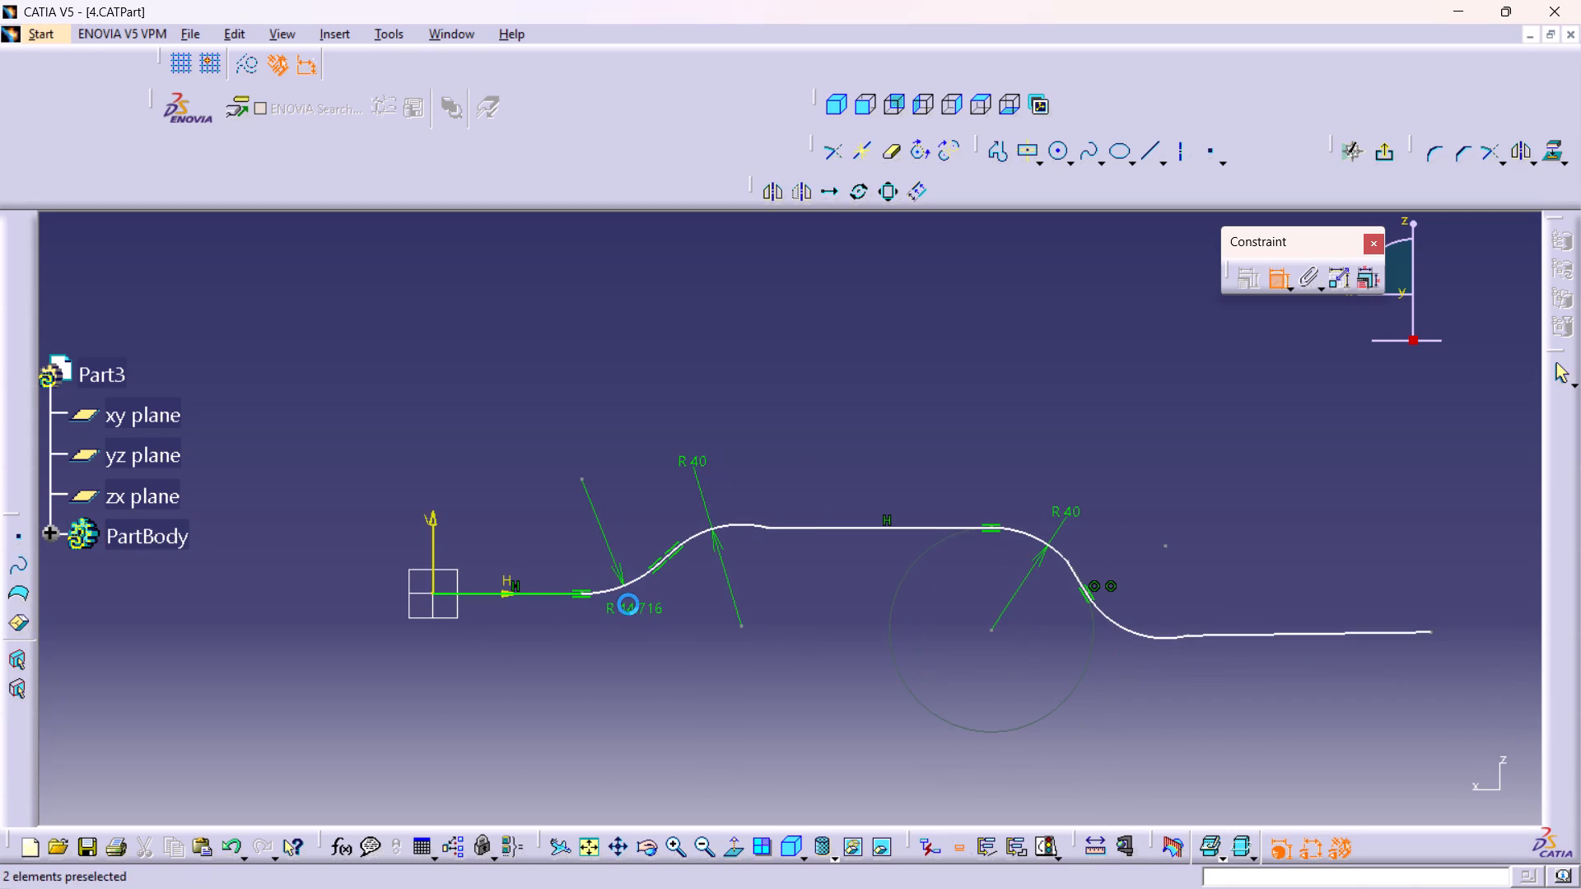
{"action": "type", "text": "30"}
{"action": "key", "text": "Return"}
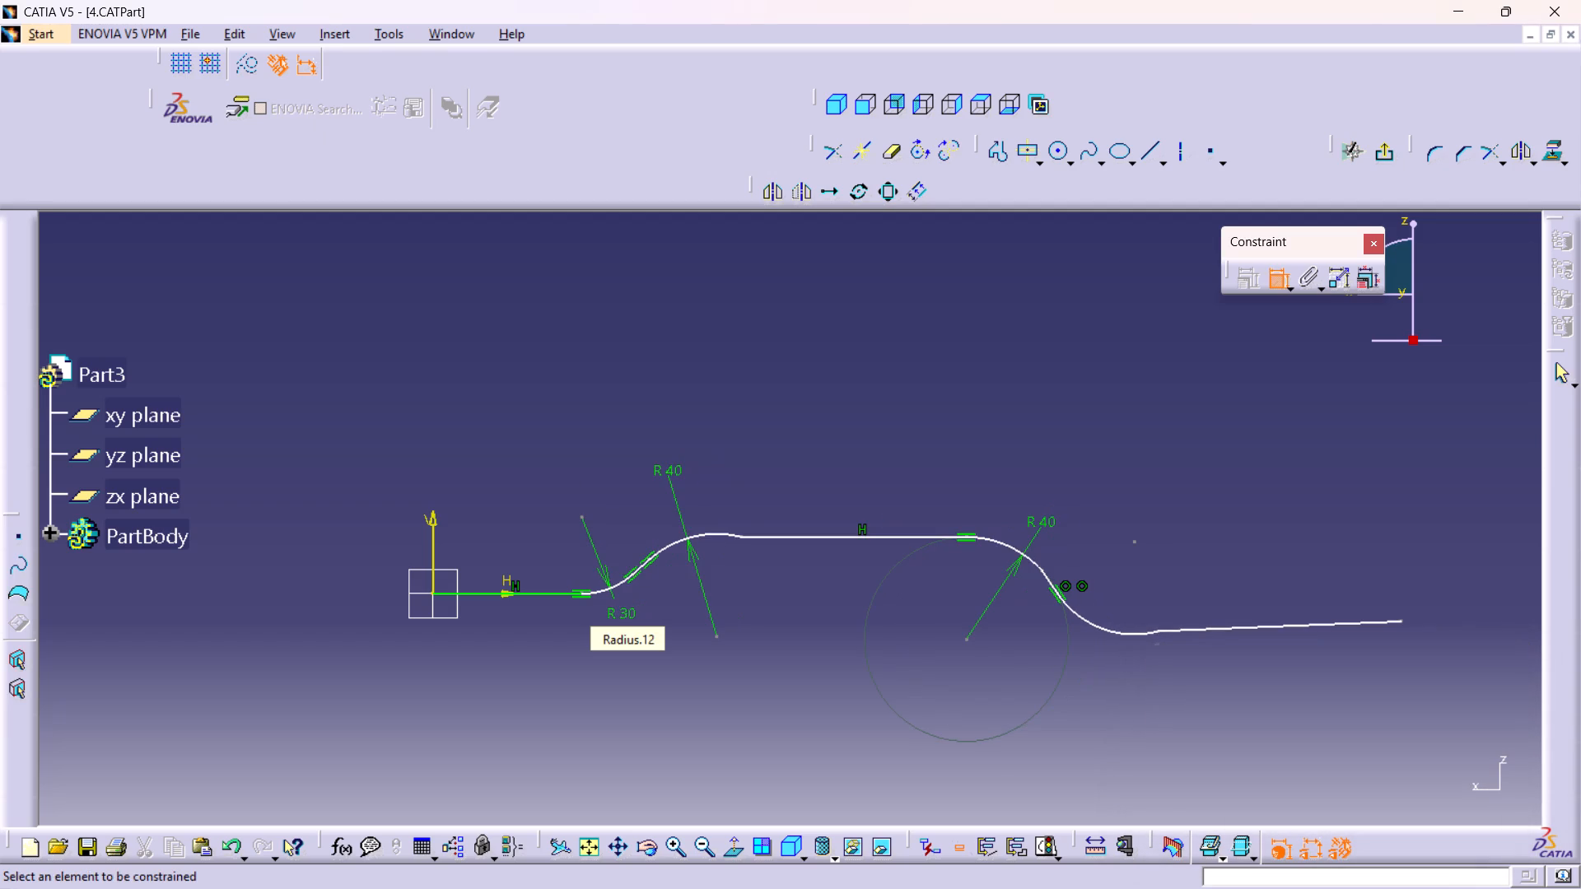
Dimension the radius of the lower arc on the descending side and set it to 30 mm.
{"action": "left_click", "coordinate": [1087, 626]}
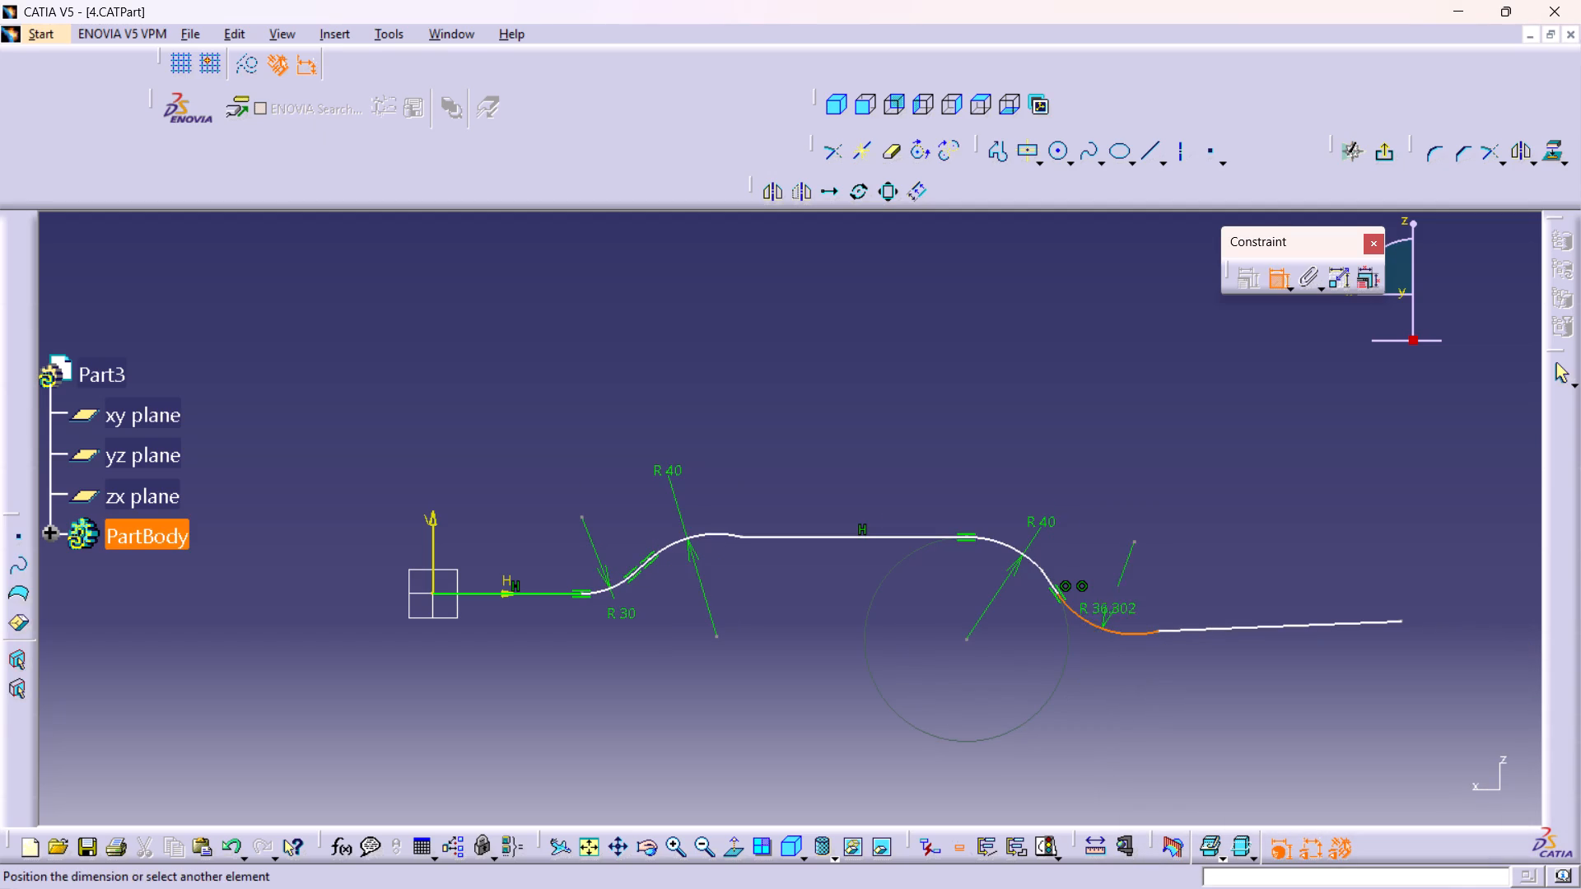
{"action": "left_click", "coordinate": [1086, 626]}
{"action": "double_click", "coordinate": [1069, 620]}
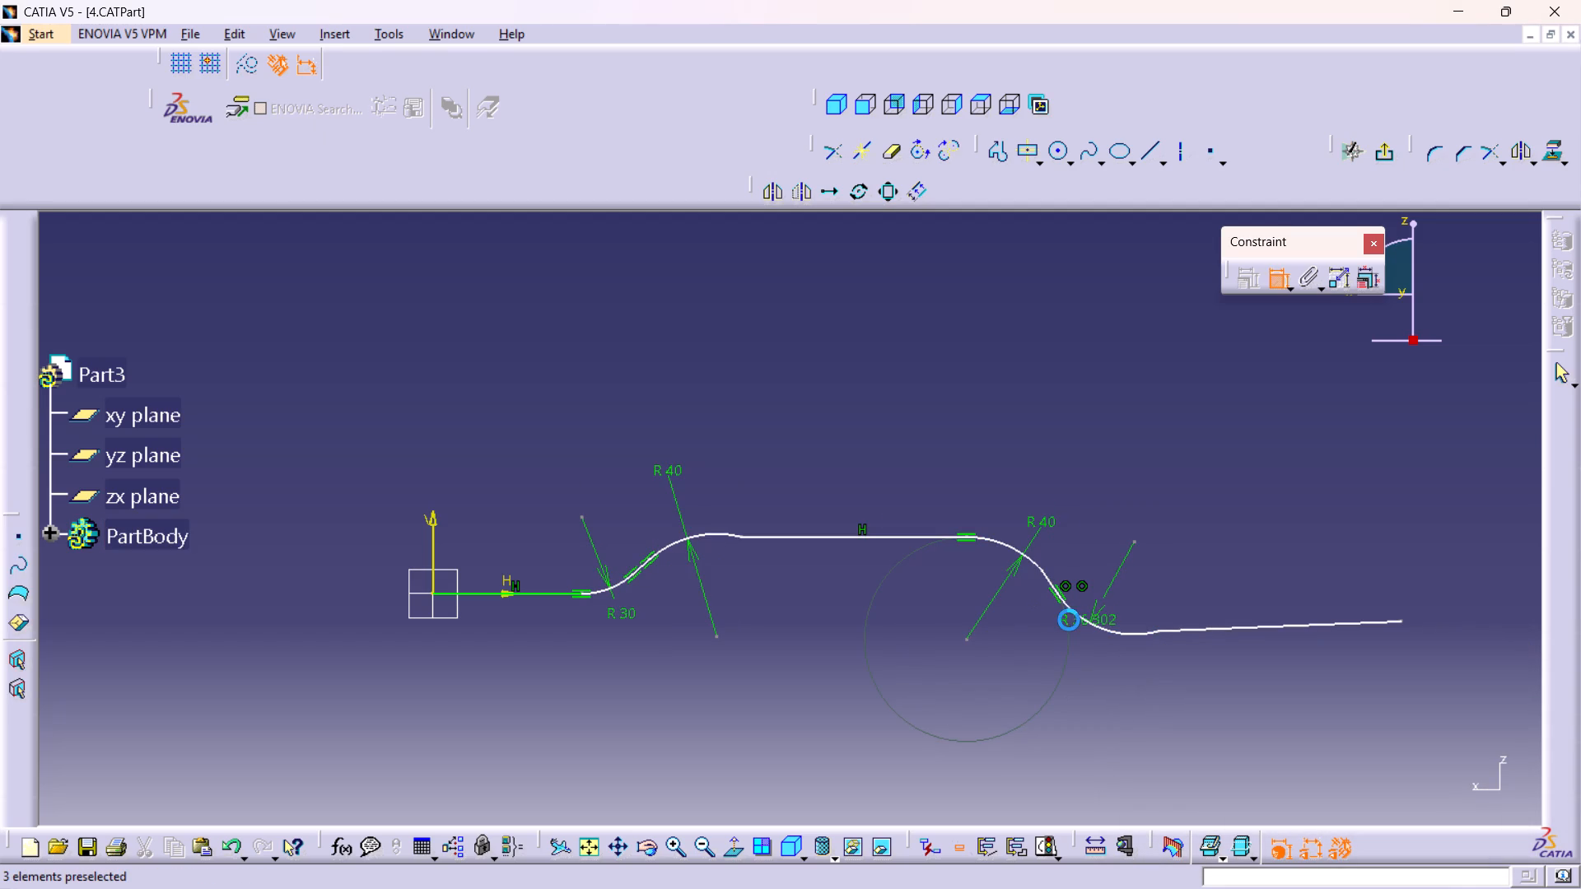
{"action": "type", "text": "30"}
{"action": "key", "text": "Return"}
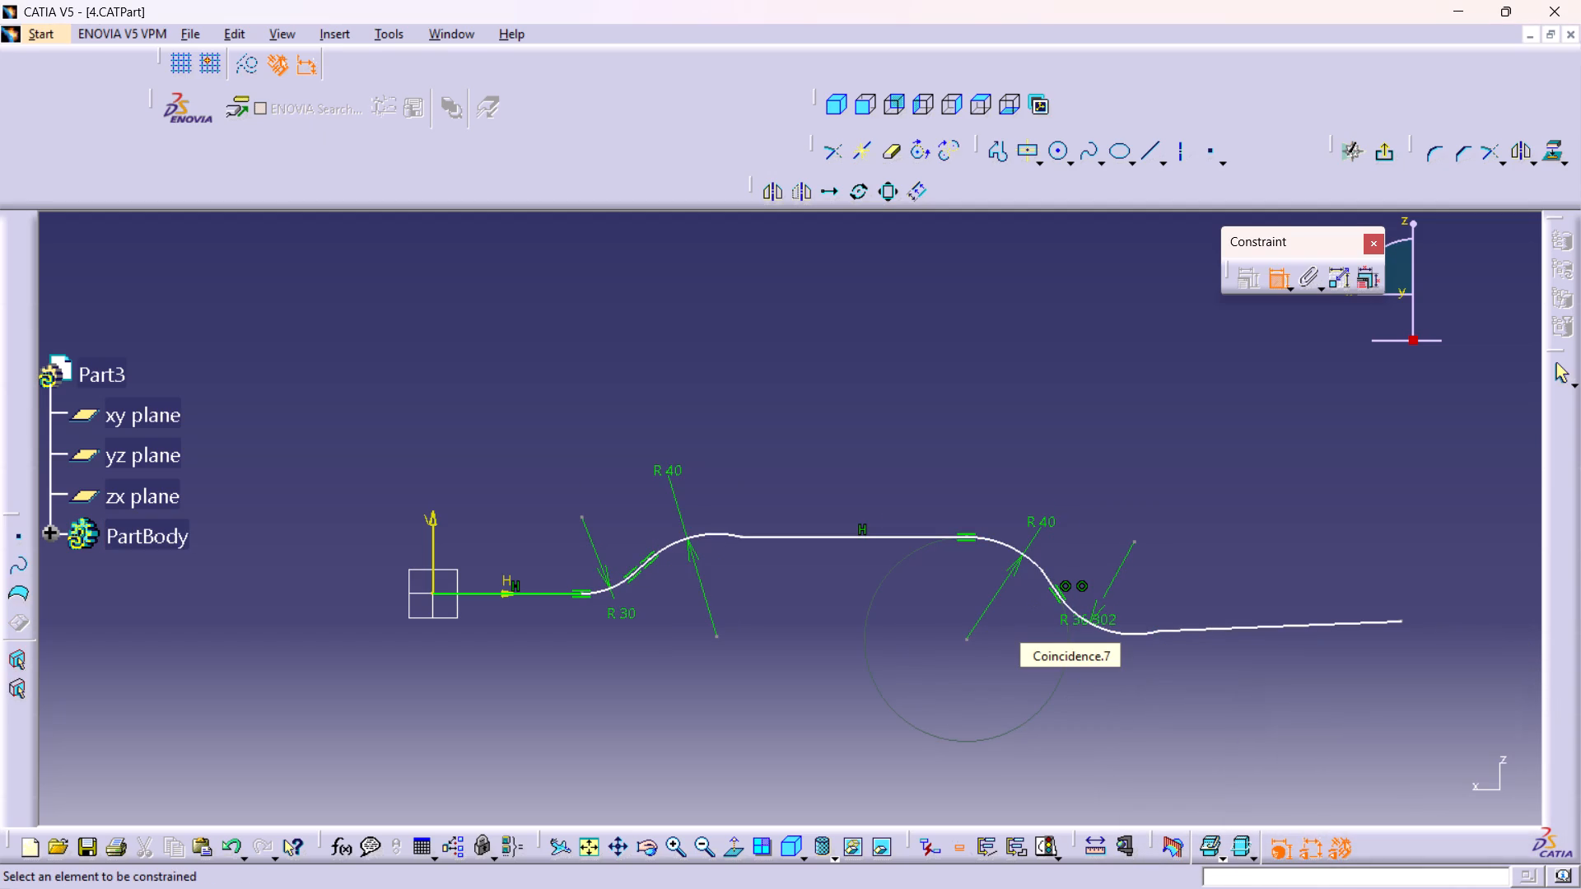
{"action": "double_click", "coordinate": [1098, 611]}
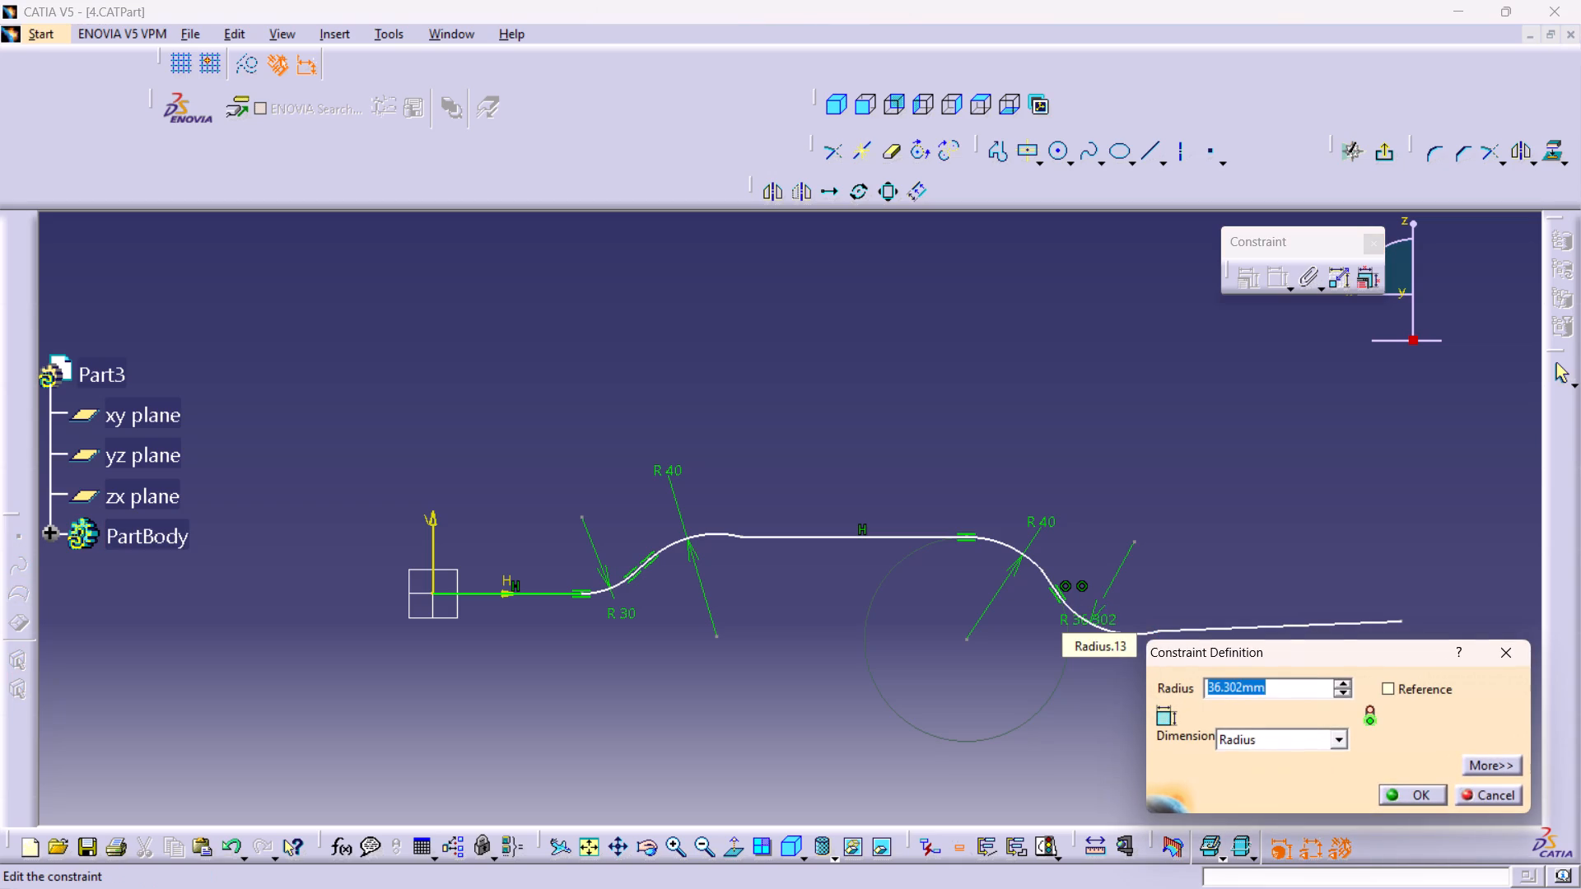
{"action": "type", "text": "30"}
{"action": "key", "text": "Return"}
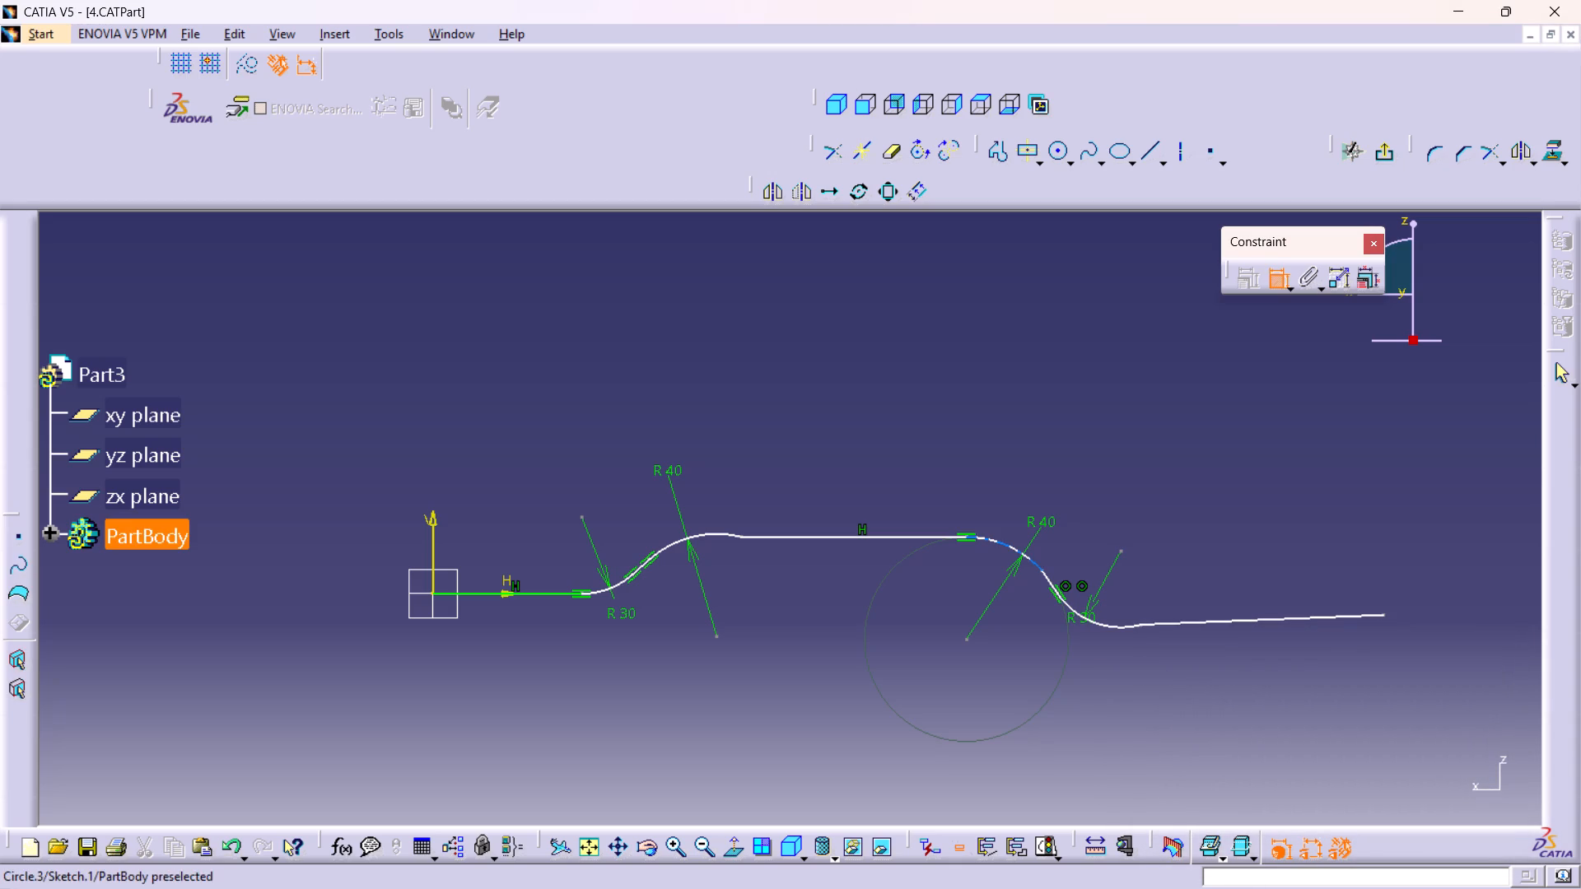
Make the end line tangent to the descending side's lower arc and the top line tangent to the ascending side's upper arc.
{"action": "left_click", "coordinate": [1103, 627]}
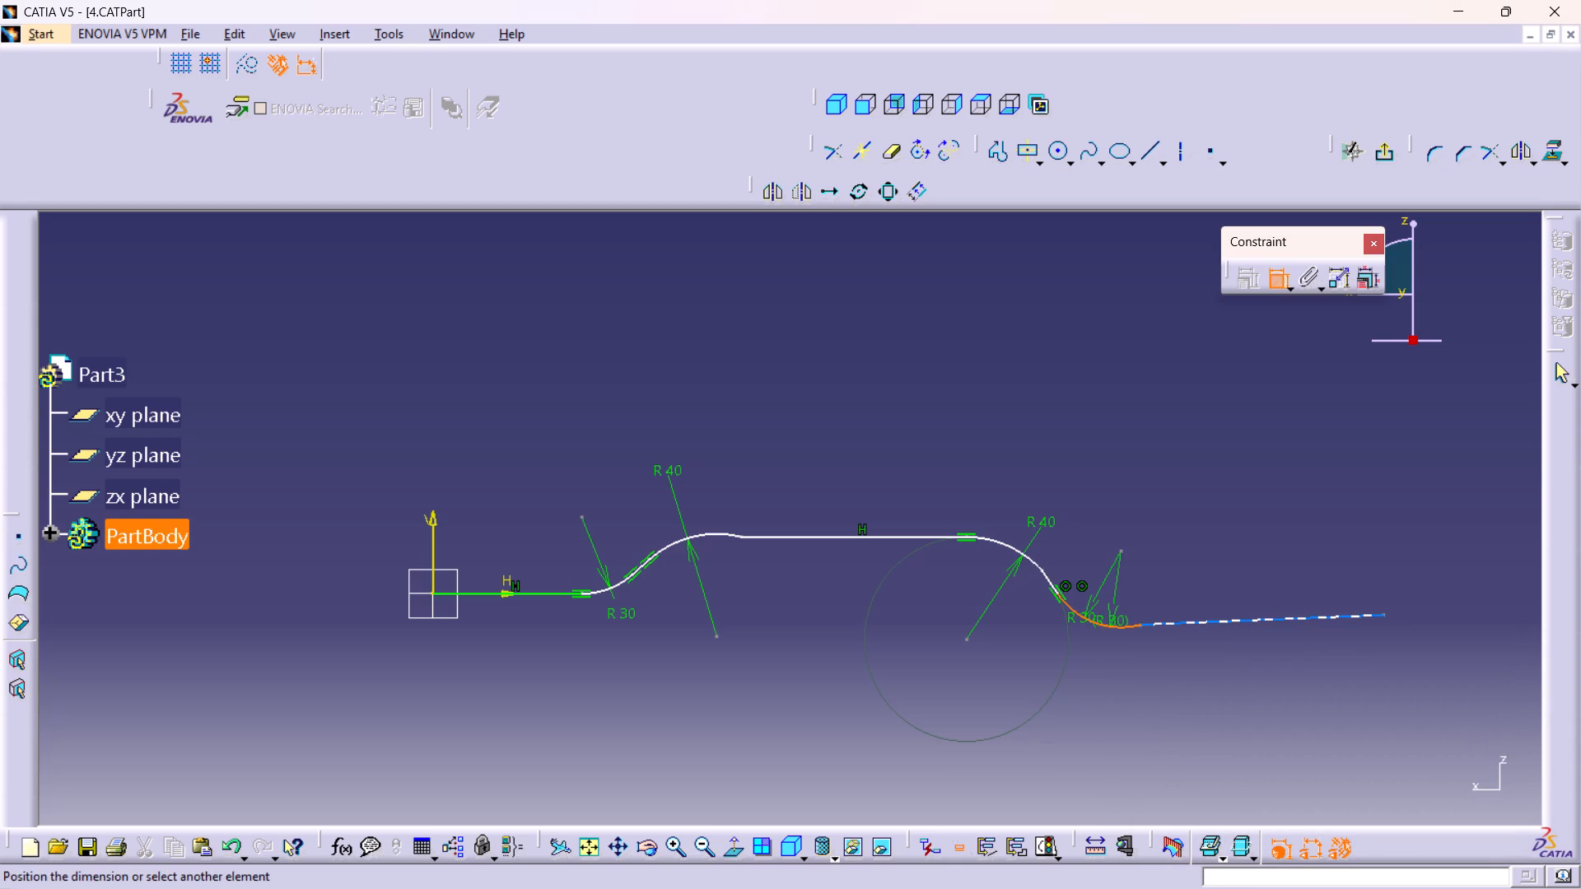
{"action": "left_click", "coordinate": [1169, 625]}
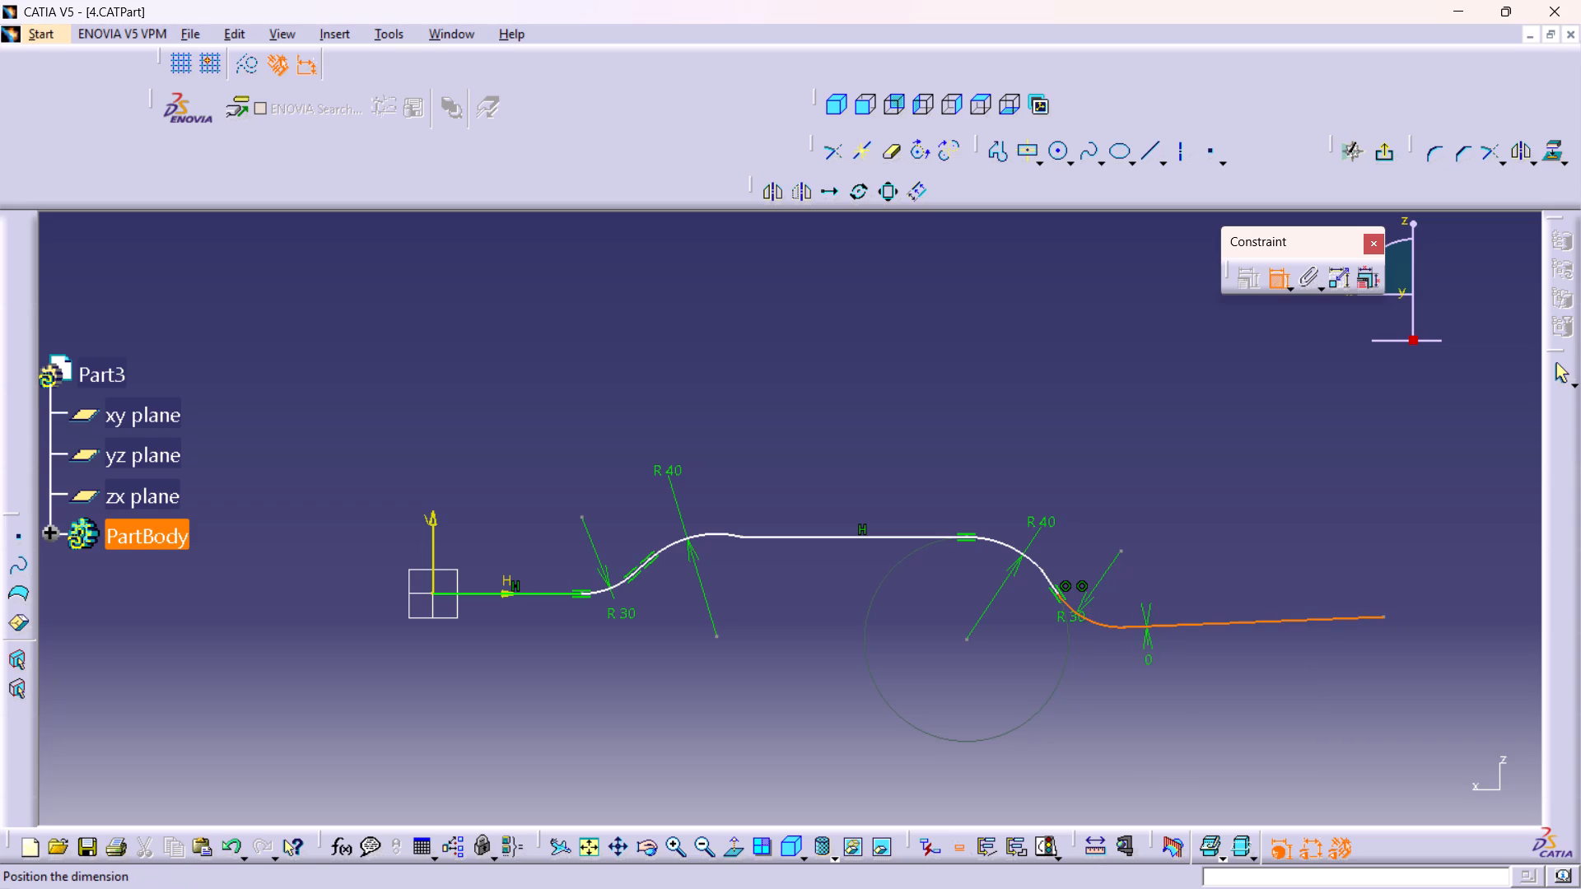
{"action": "right_click", "coordinate": [1145, 668]}
{"action": "left_click", "coordinate": [1173, 756]}
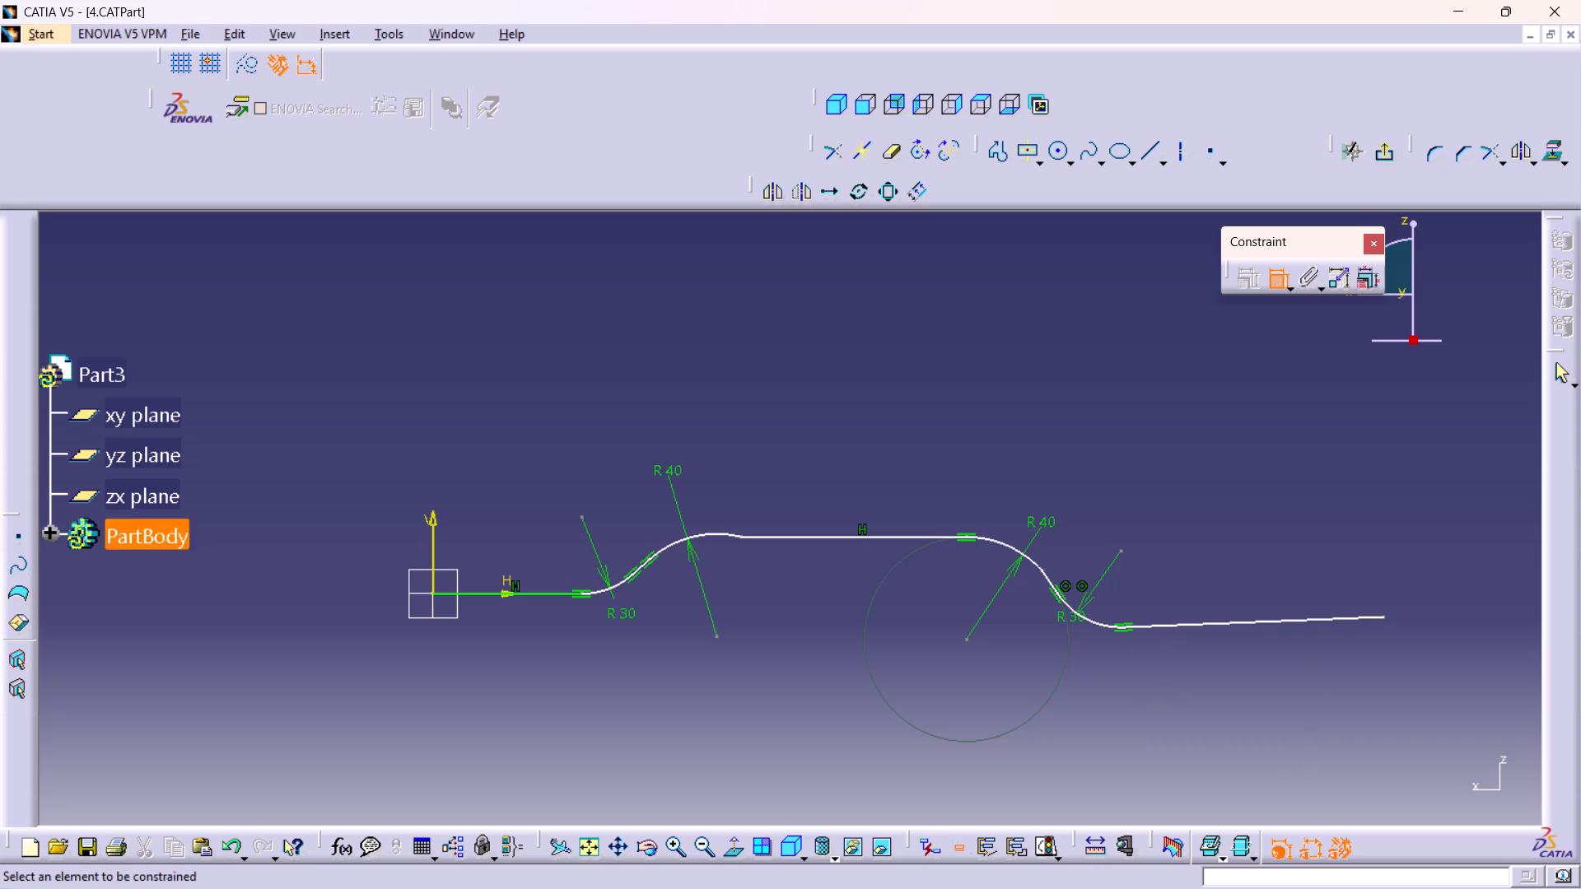
{"action": "left_click", "coordinate": [707, 535]}
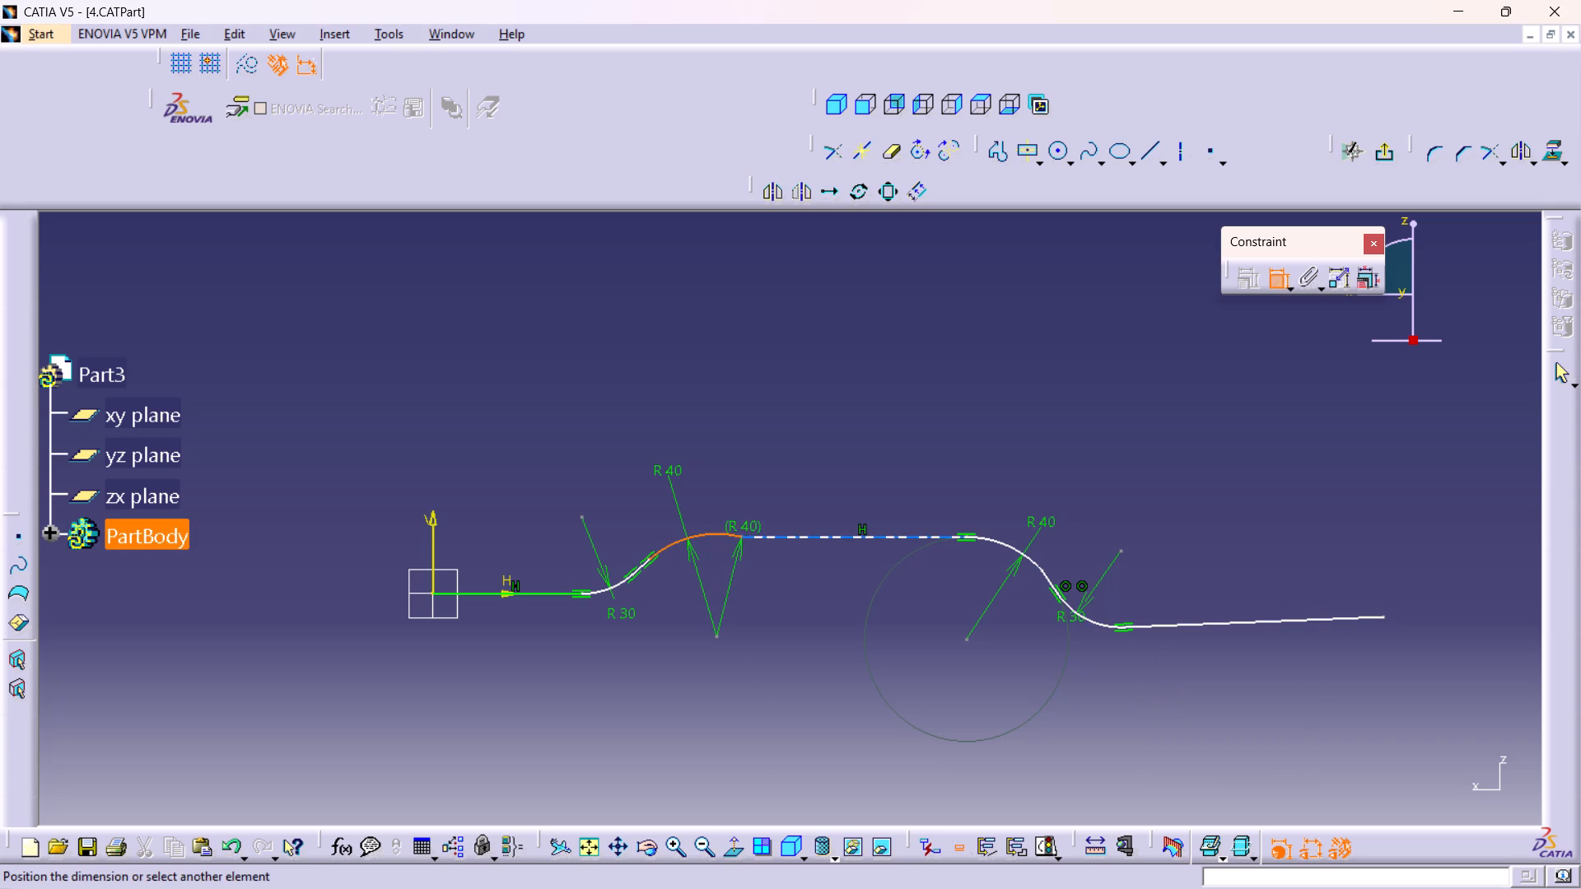
{"action": "left_click", "coordinate": [771, 537]}
{"action": "right_click", "coordinate": [777, 491]}
{"action": "left_click", "coordinate": [827, 575]}
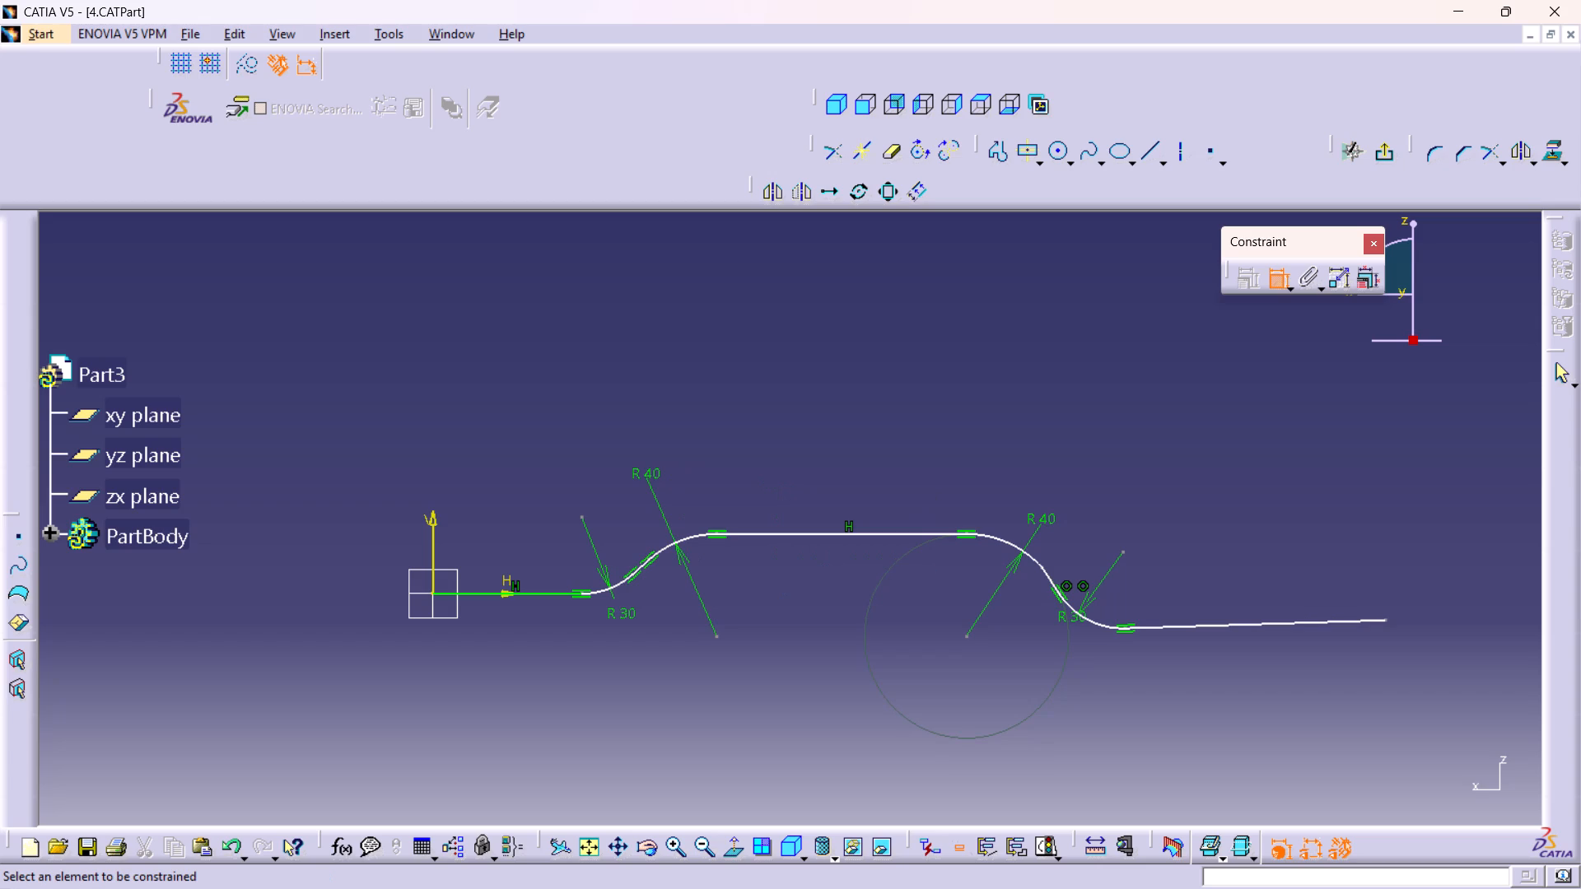
Make the short sloped line on the descending side tangent to the upper R 40 arc.
{"action": "middle_click_drag", "start_coordinate": [658, 596], "coordinate": [653, 567]}
{"action": "right_click", "coordinate": [657, 595]}
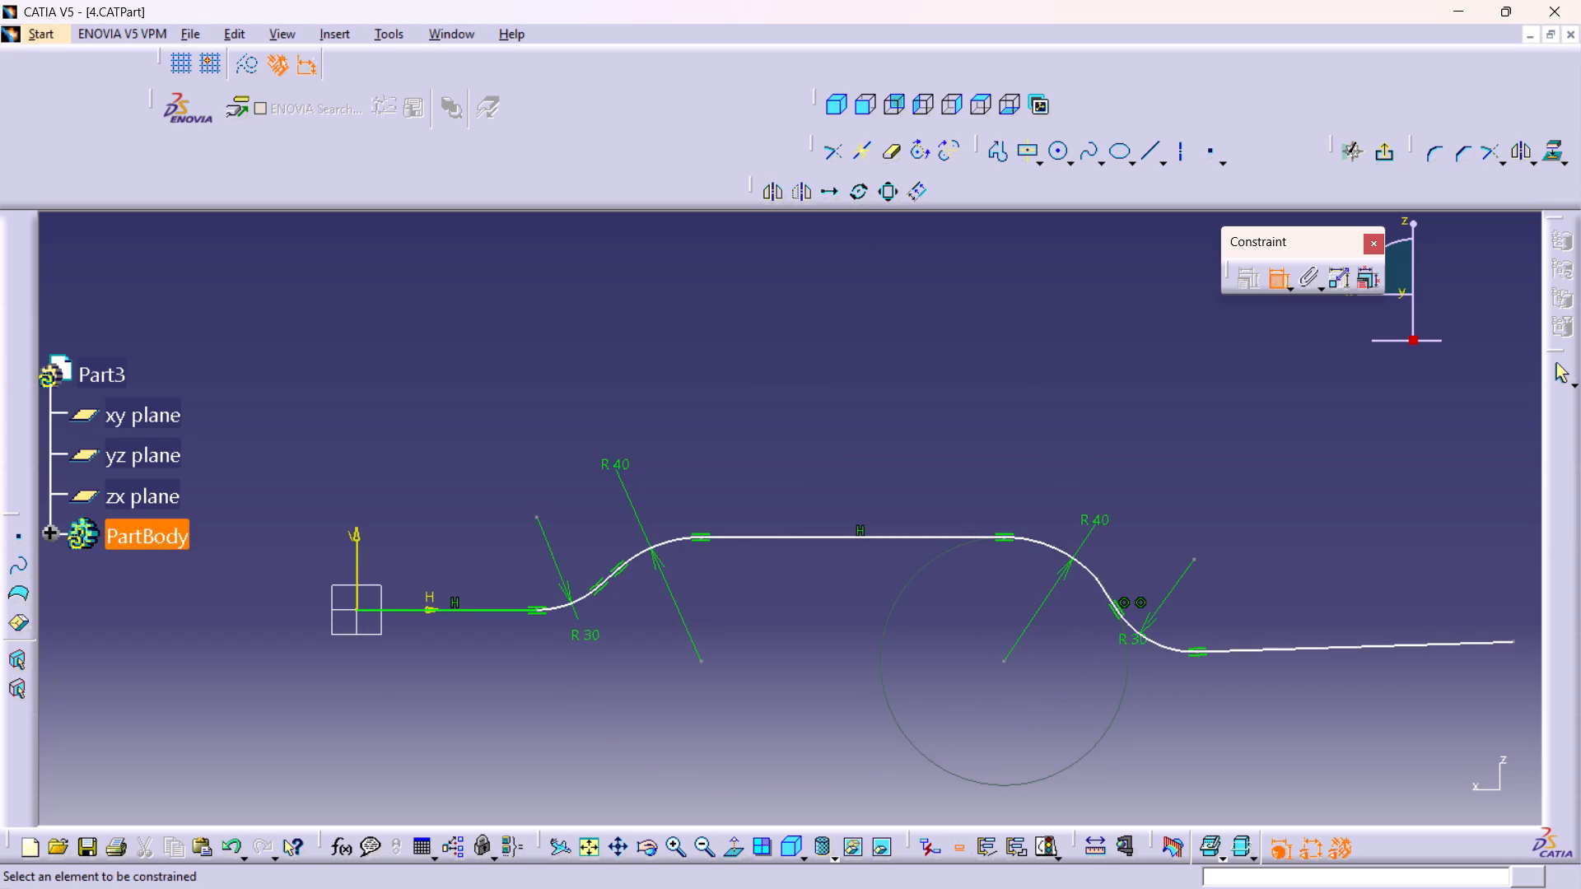
{"action": "left_click", "coordinate": [1082, 562]}
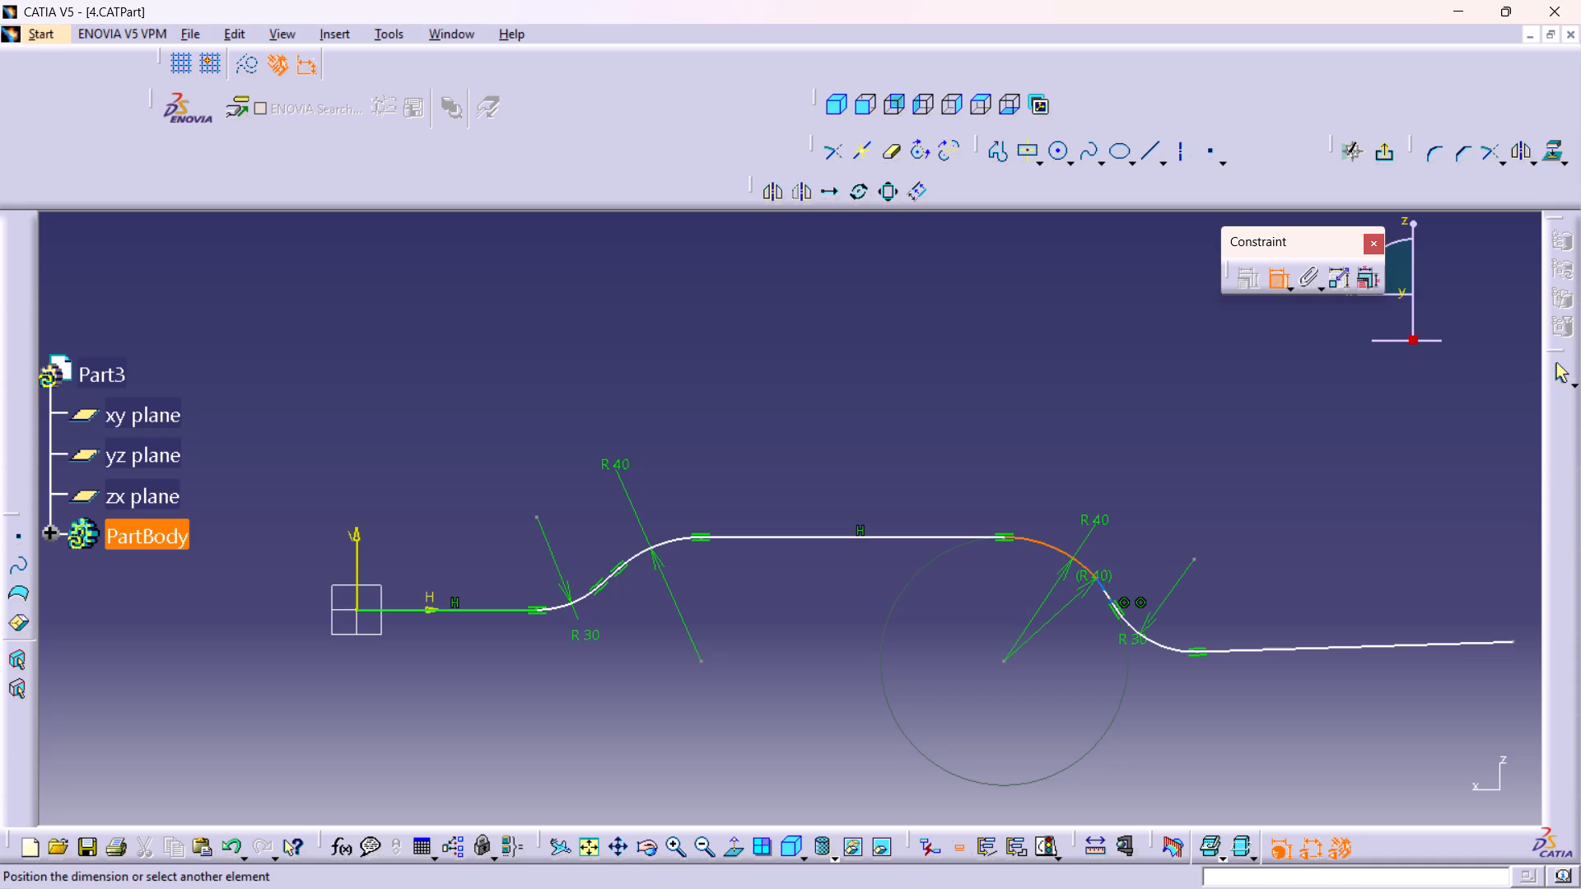
{"action": "left_click", "coordinate": [1108, 592]}
{"action": "right_click", "coordinate": [1048, 645]}
{"action": "left_click", "coordinate": [1108, 739]}
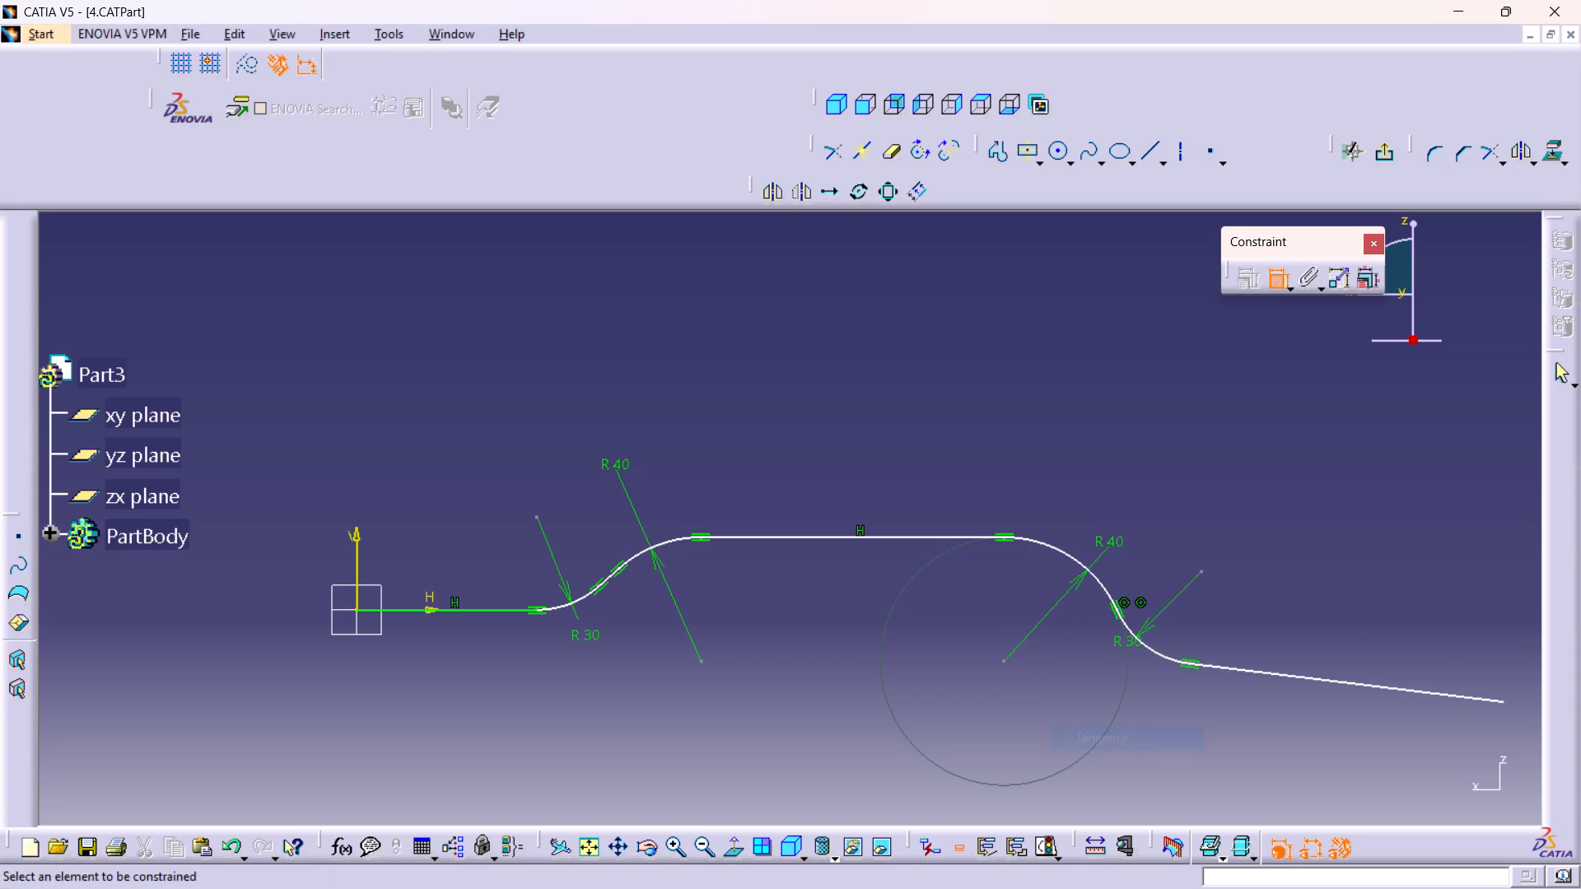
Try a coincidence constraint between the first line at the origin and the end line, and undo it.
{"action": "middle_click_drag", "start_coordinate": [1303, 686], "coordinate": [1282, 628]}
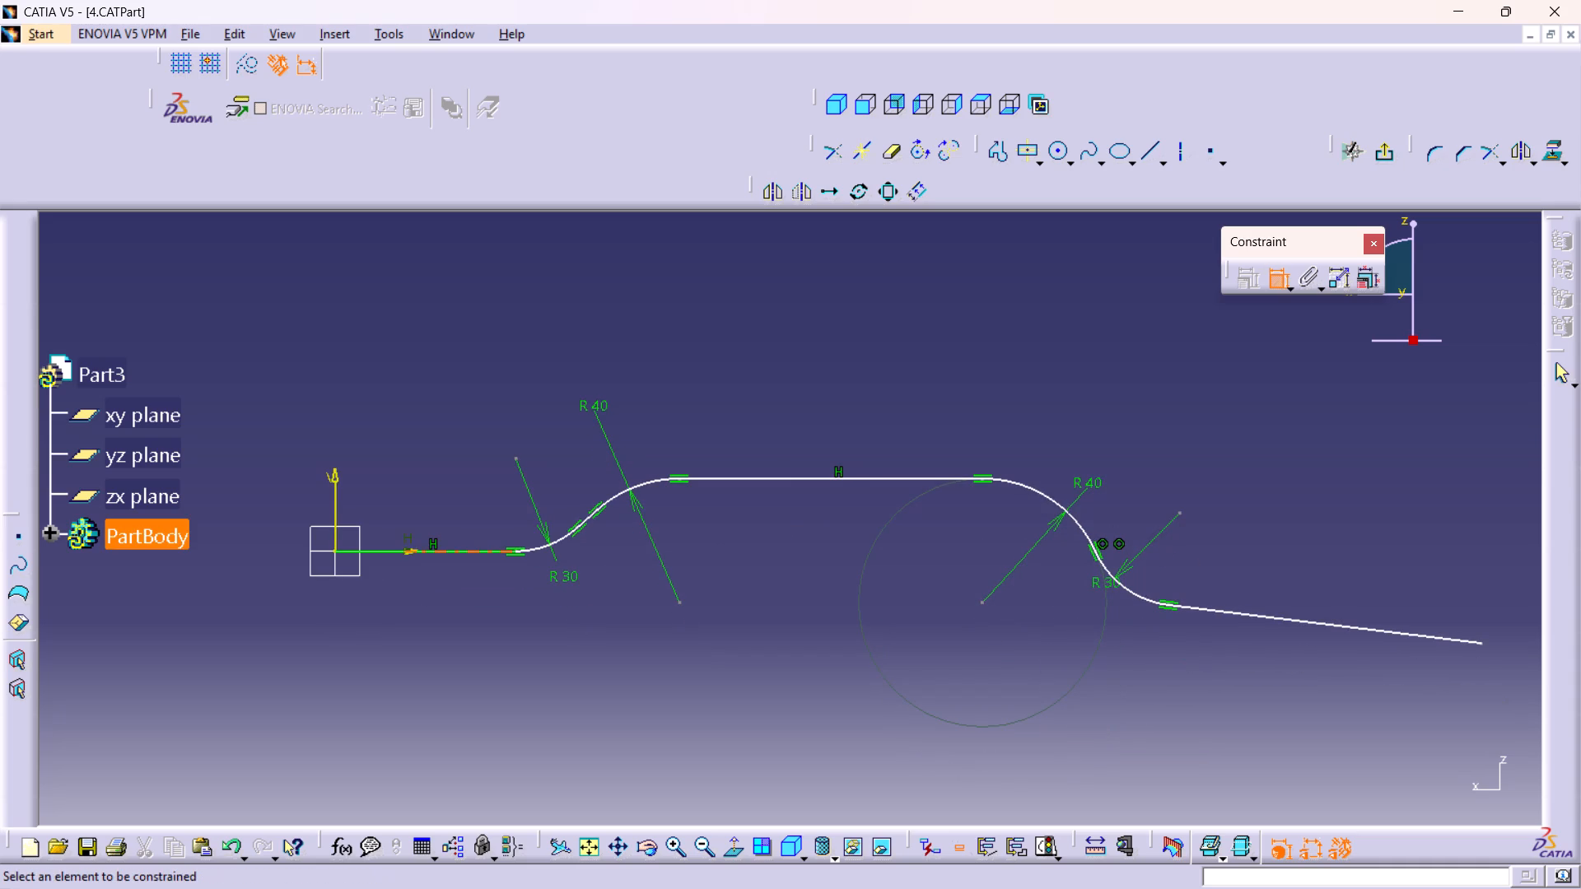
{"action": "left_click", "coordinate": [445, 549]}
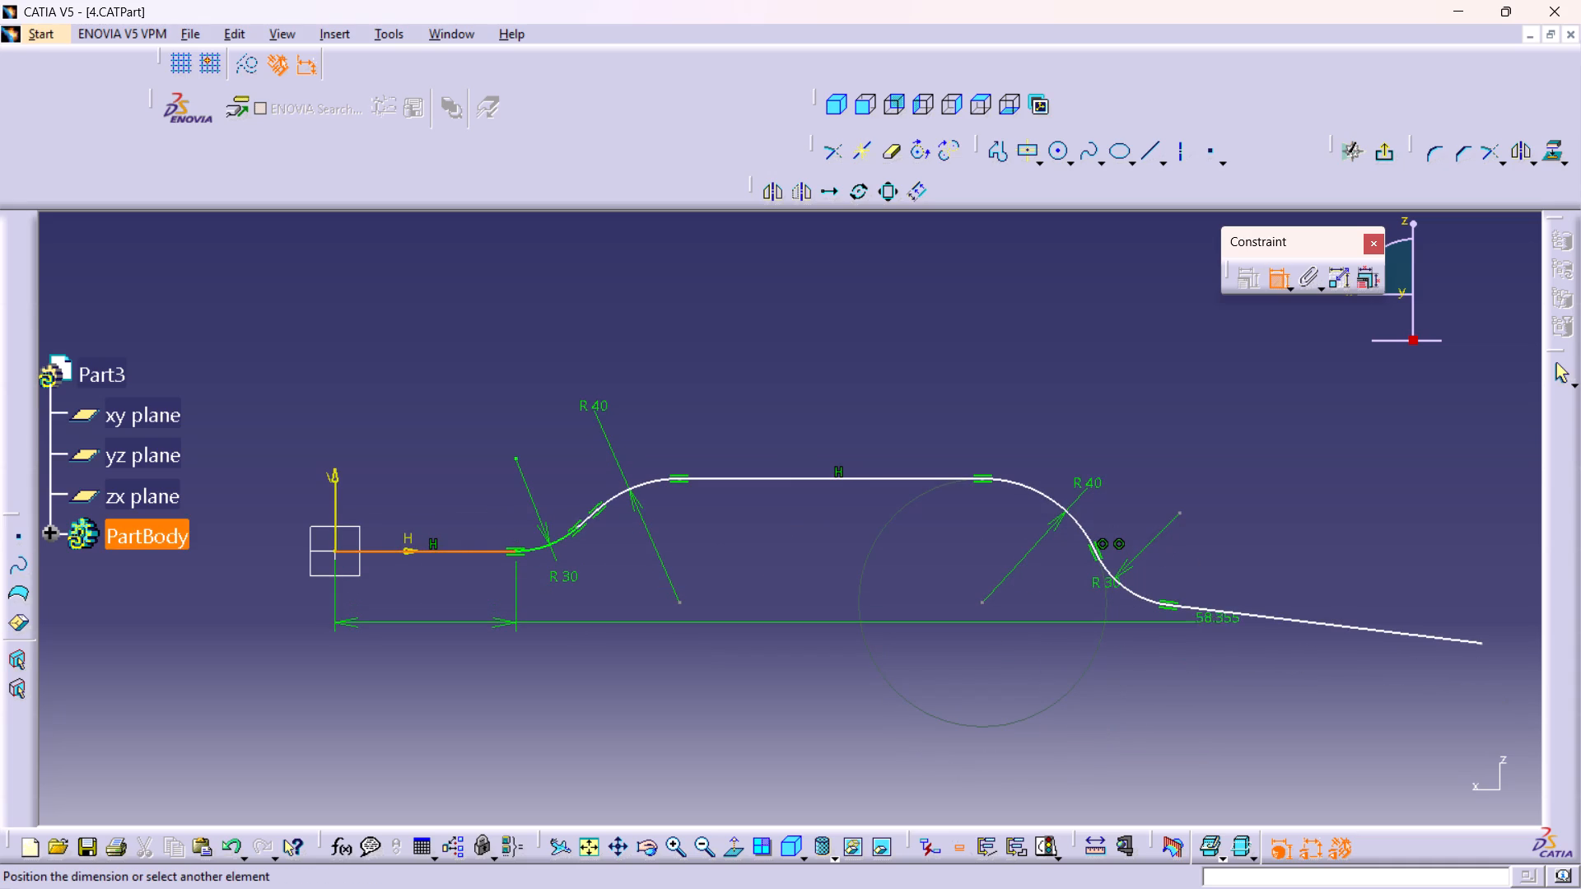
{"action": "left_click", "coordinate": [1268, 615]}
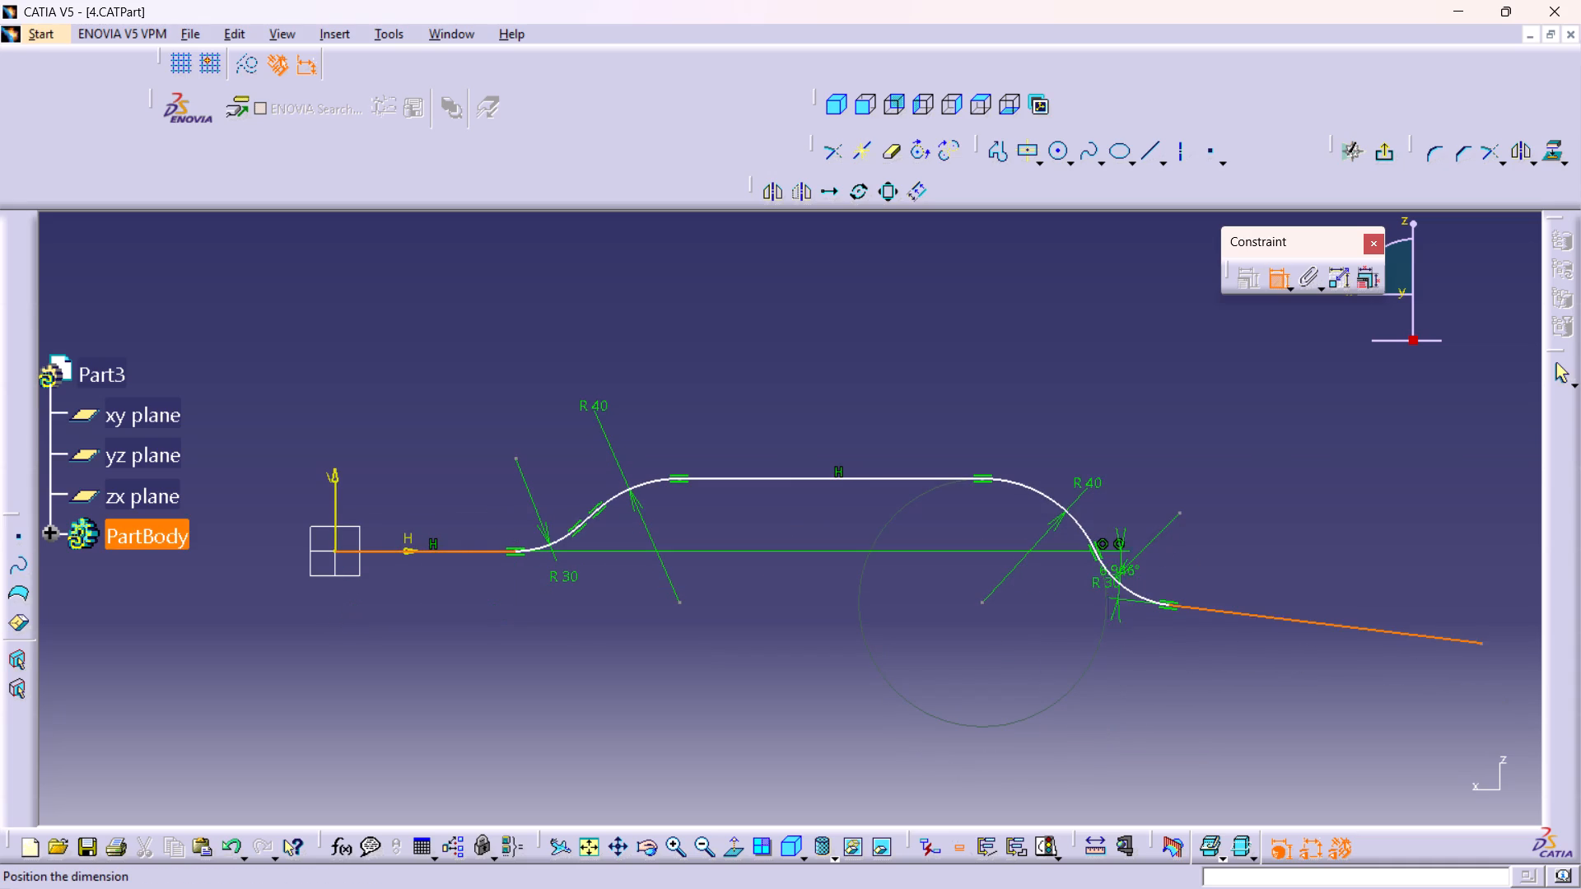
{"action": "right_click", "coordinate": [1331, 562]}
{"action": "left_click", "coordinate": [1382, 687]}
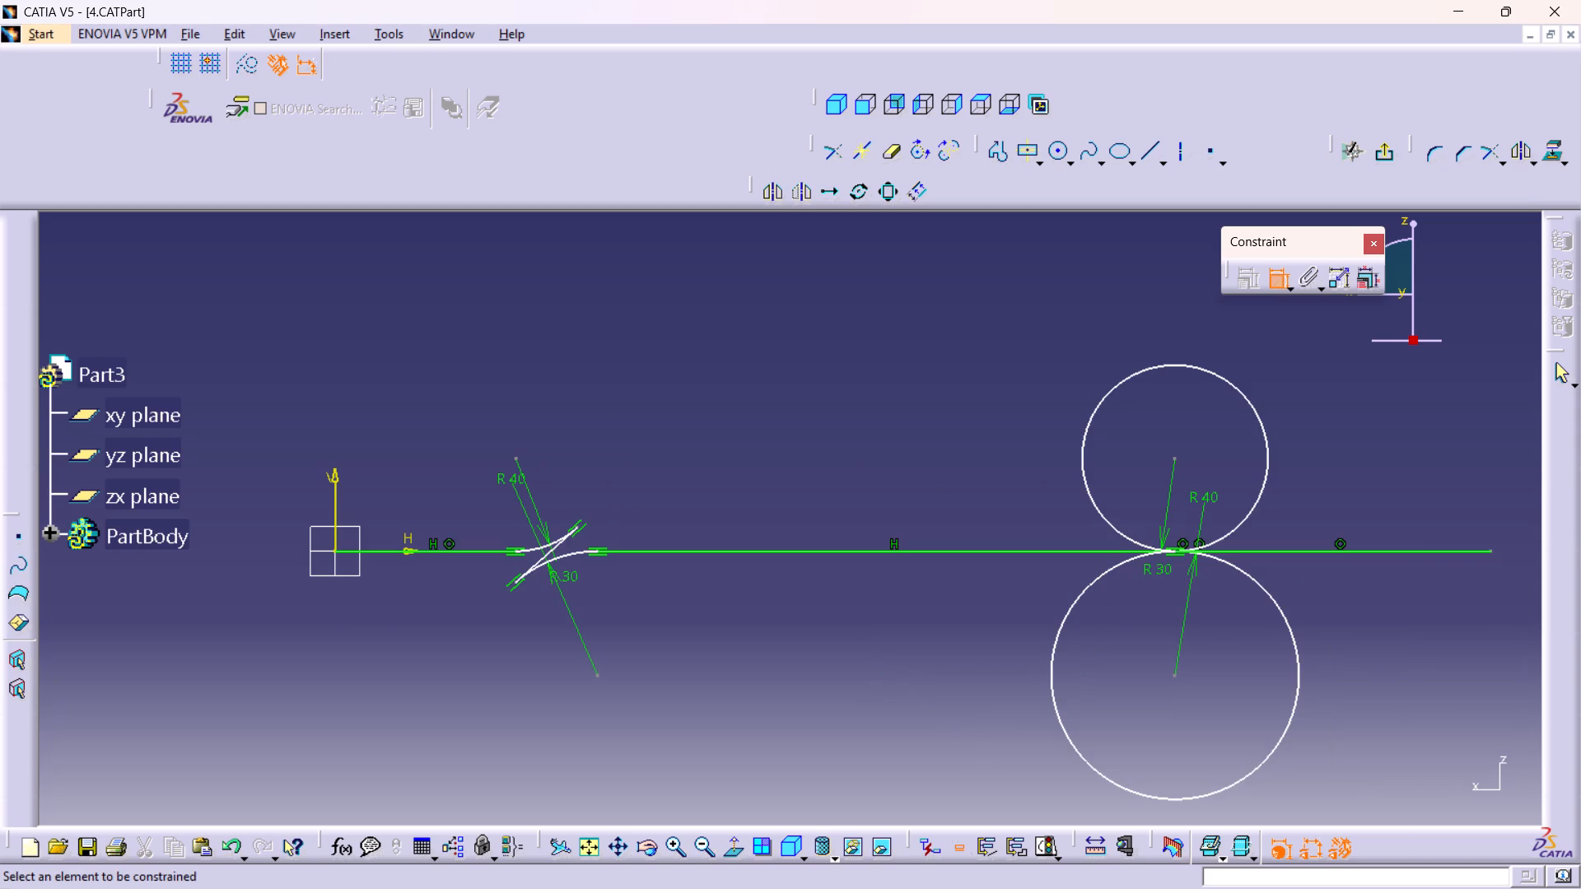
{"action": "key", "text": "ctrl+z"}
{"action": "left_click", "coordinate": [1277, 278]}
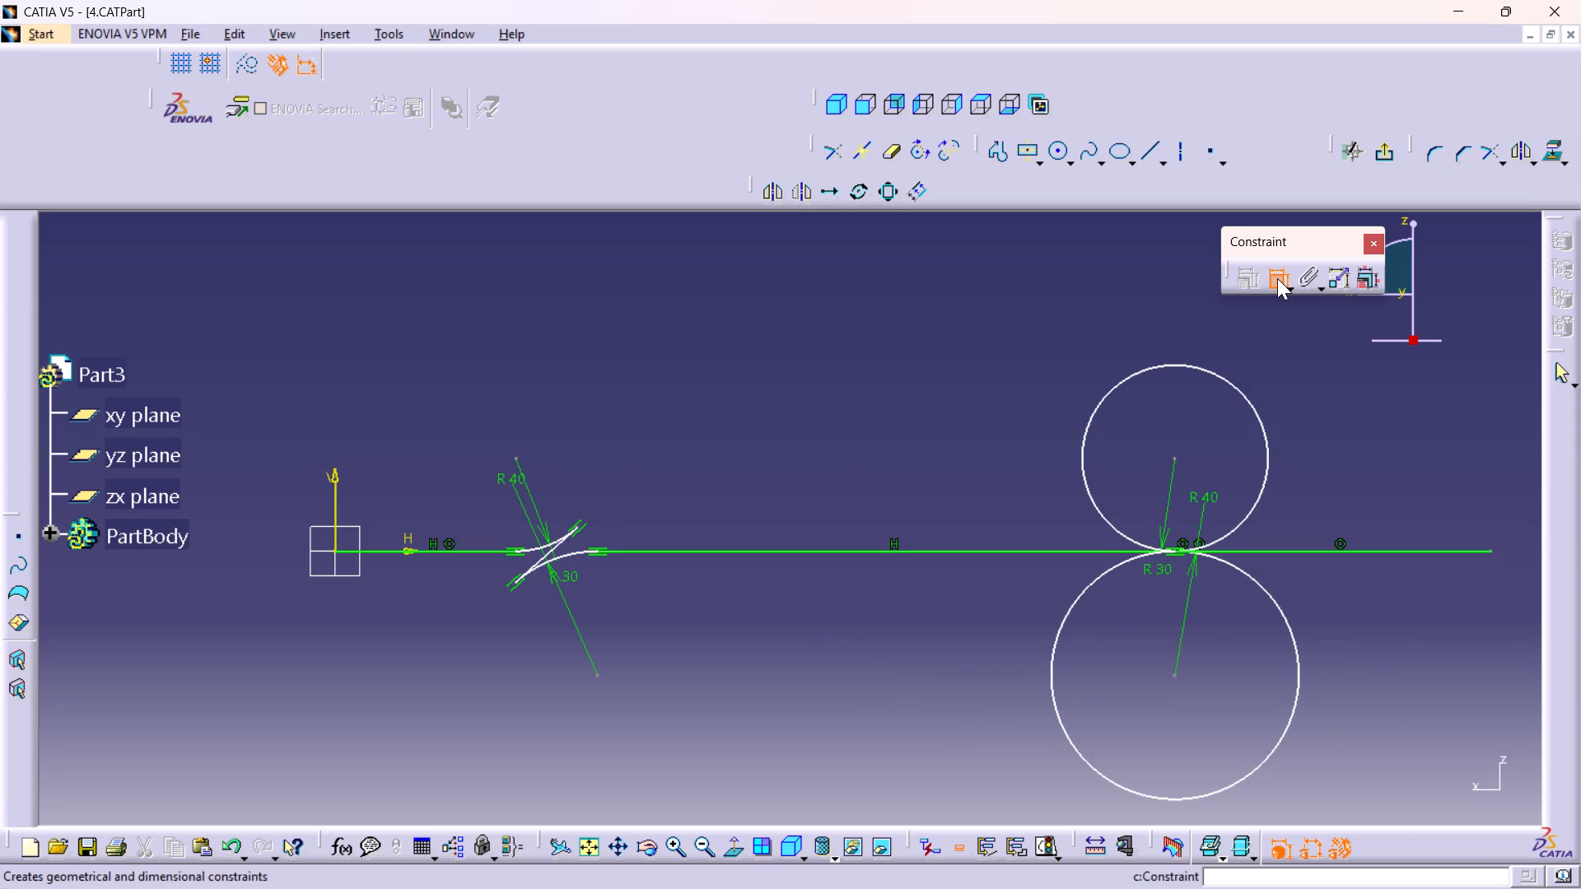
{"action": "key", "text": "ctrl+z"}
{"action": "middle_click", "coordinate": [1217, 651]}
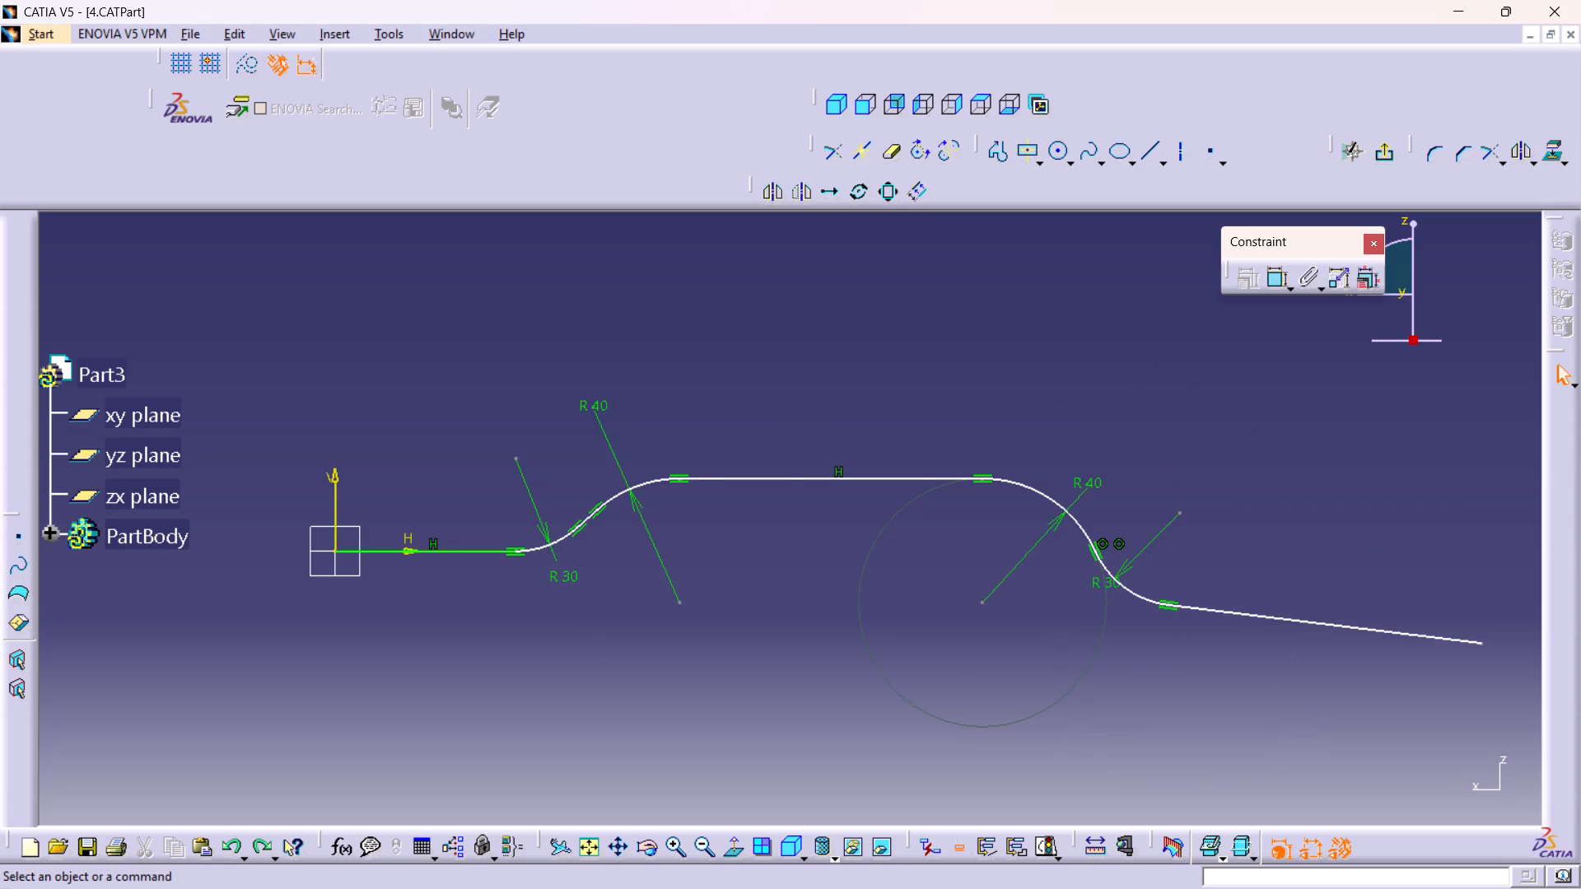
Constrain the profile's end line to horizontal.
{"action": "right_click", "coordinate": [1234, 602]}
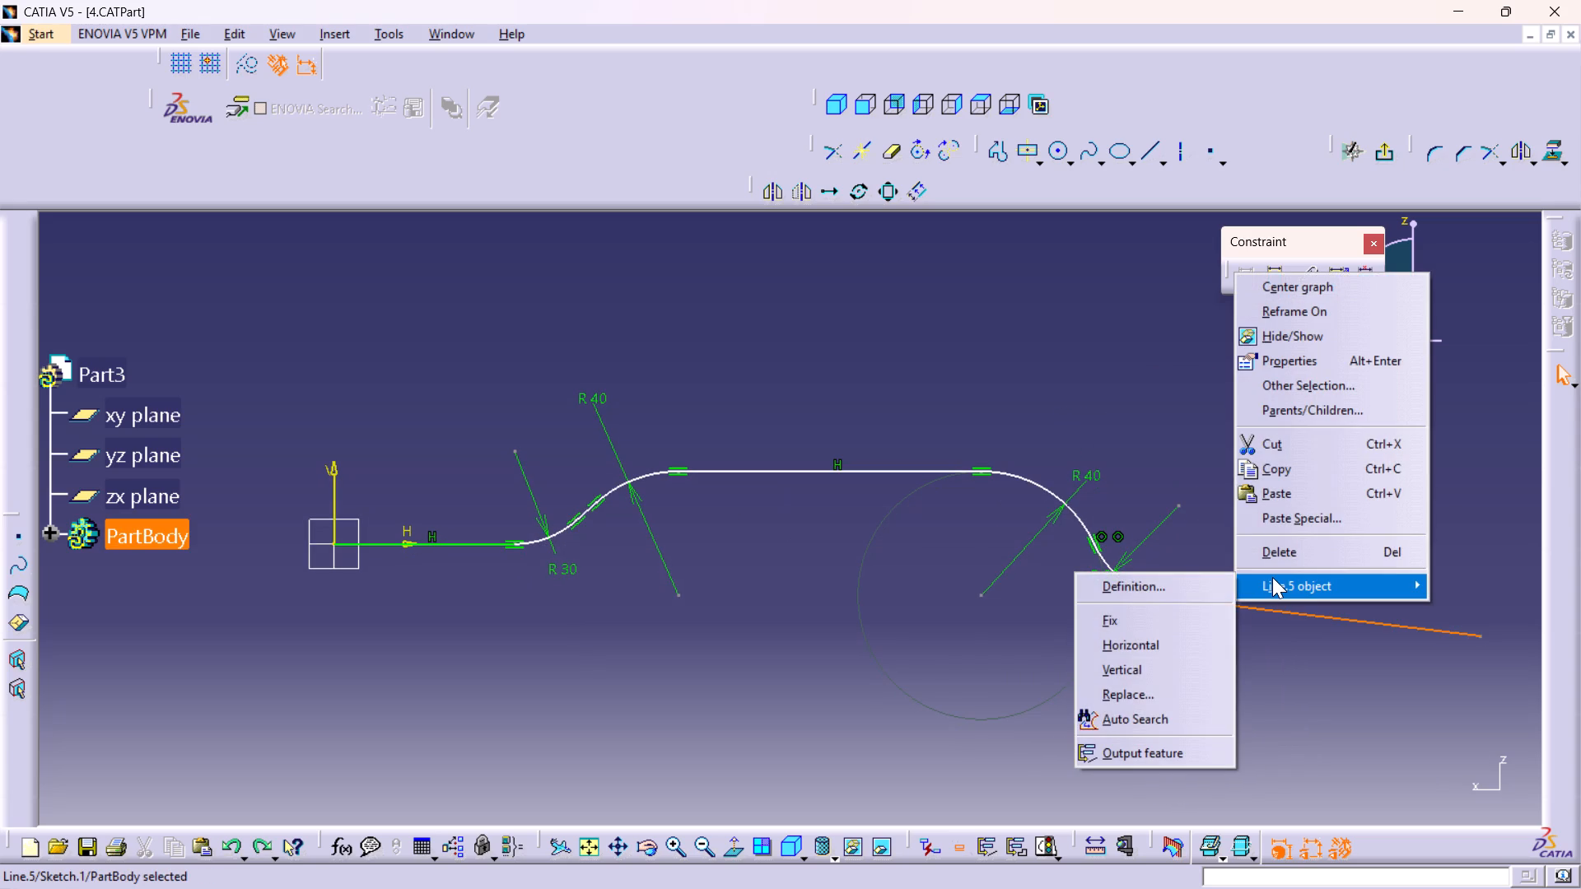
{"action": "left_click", "coordinate": [1133, 644]}
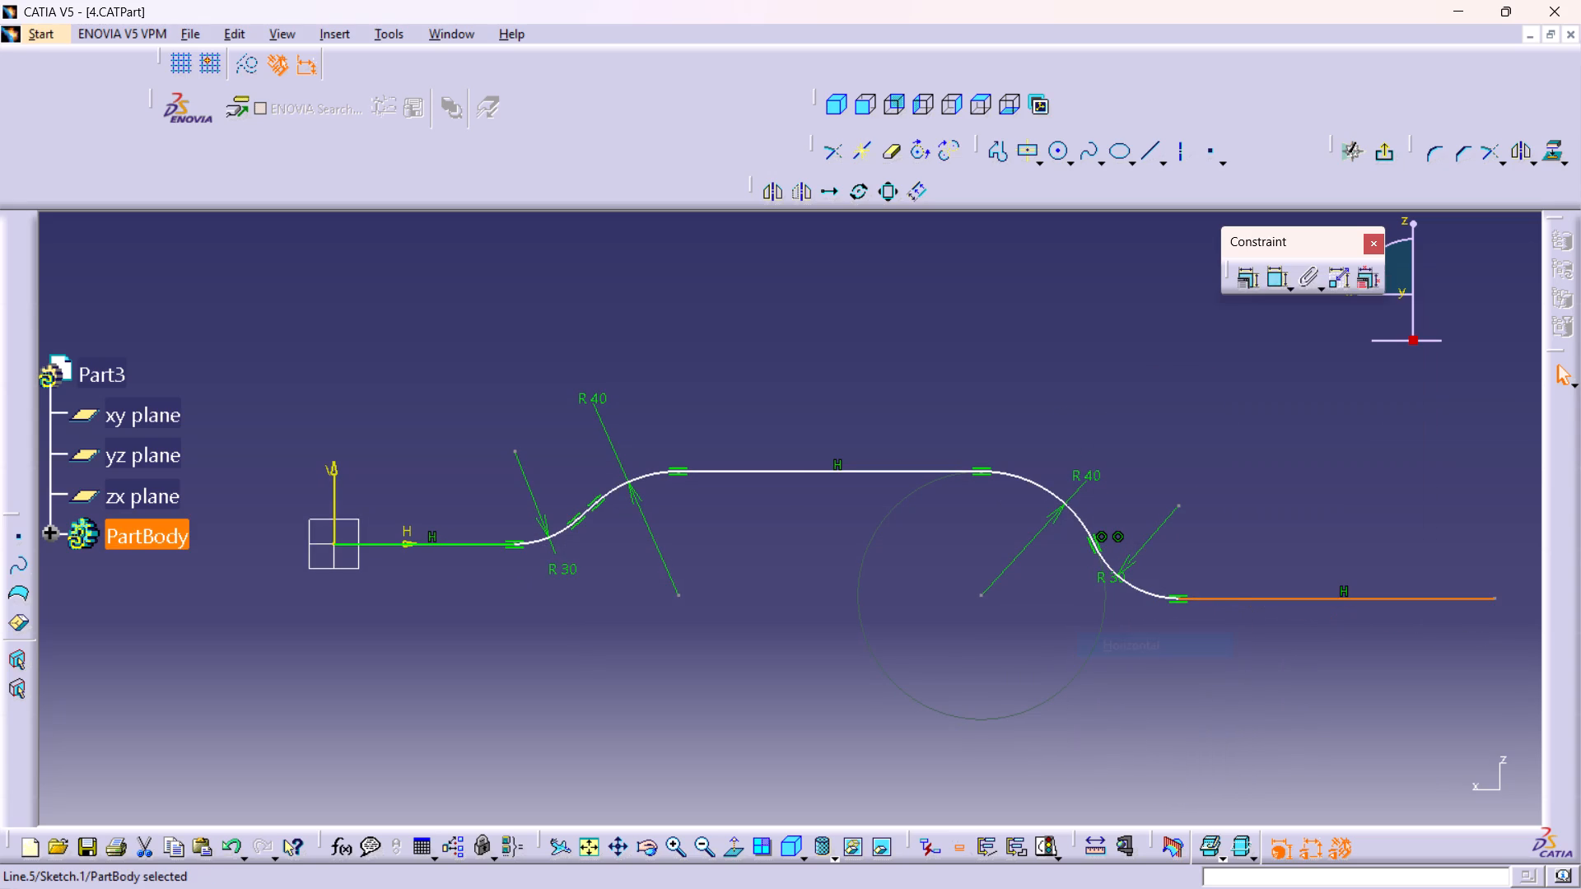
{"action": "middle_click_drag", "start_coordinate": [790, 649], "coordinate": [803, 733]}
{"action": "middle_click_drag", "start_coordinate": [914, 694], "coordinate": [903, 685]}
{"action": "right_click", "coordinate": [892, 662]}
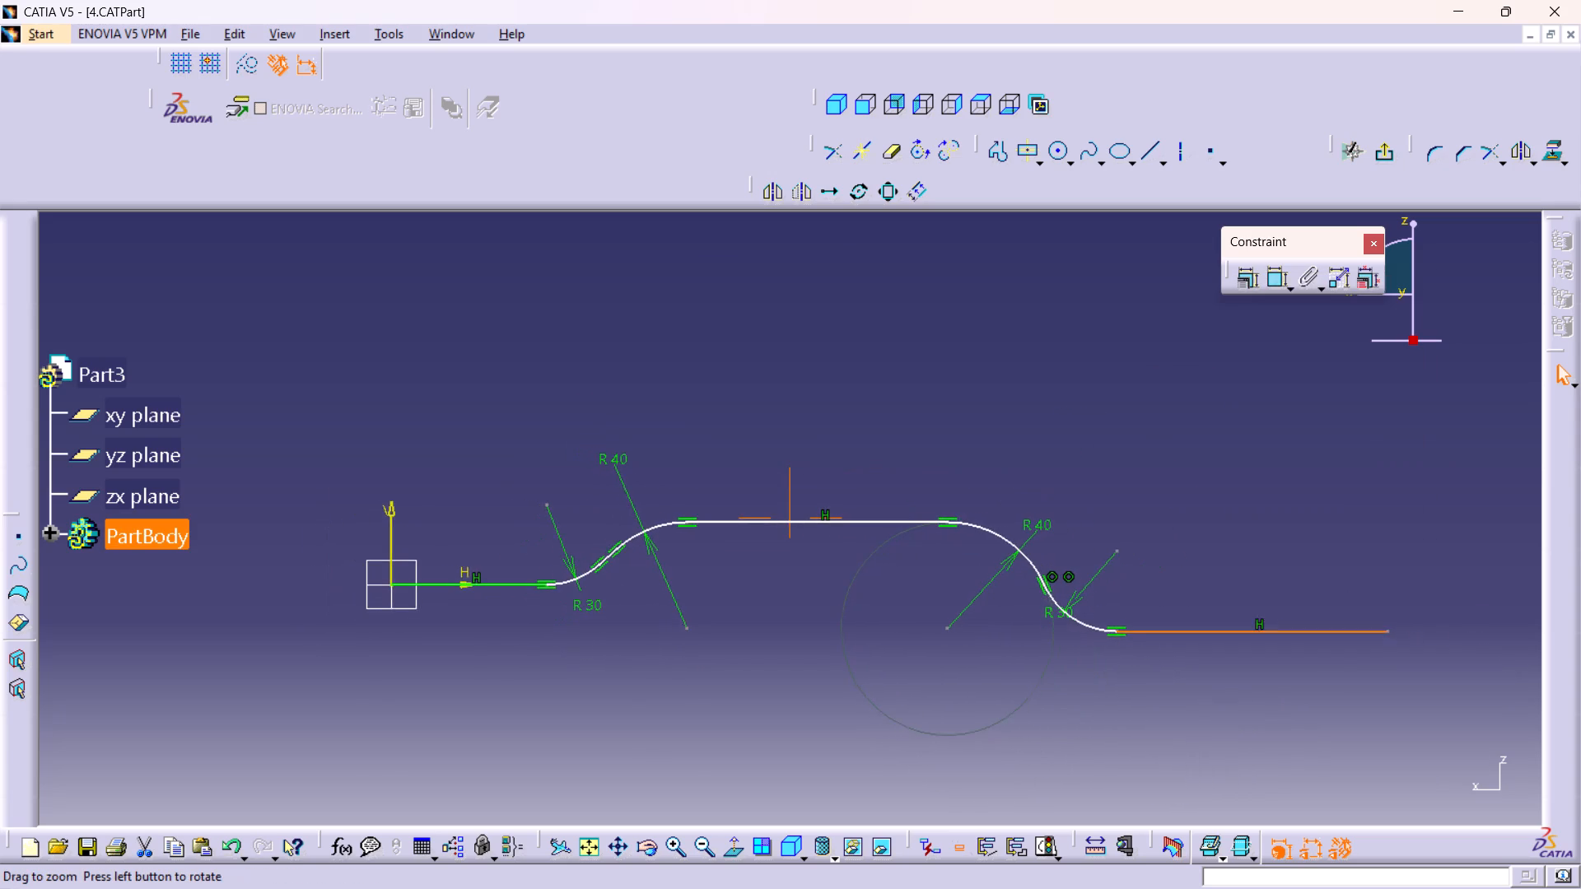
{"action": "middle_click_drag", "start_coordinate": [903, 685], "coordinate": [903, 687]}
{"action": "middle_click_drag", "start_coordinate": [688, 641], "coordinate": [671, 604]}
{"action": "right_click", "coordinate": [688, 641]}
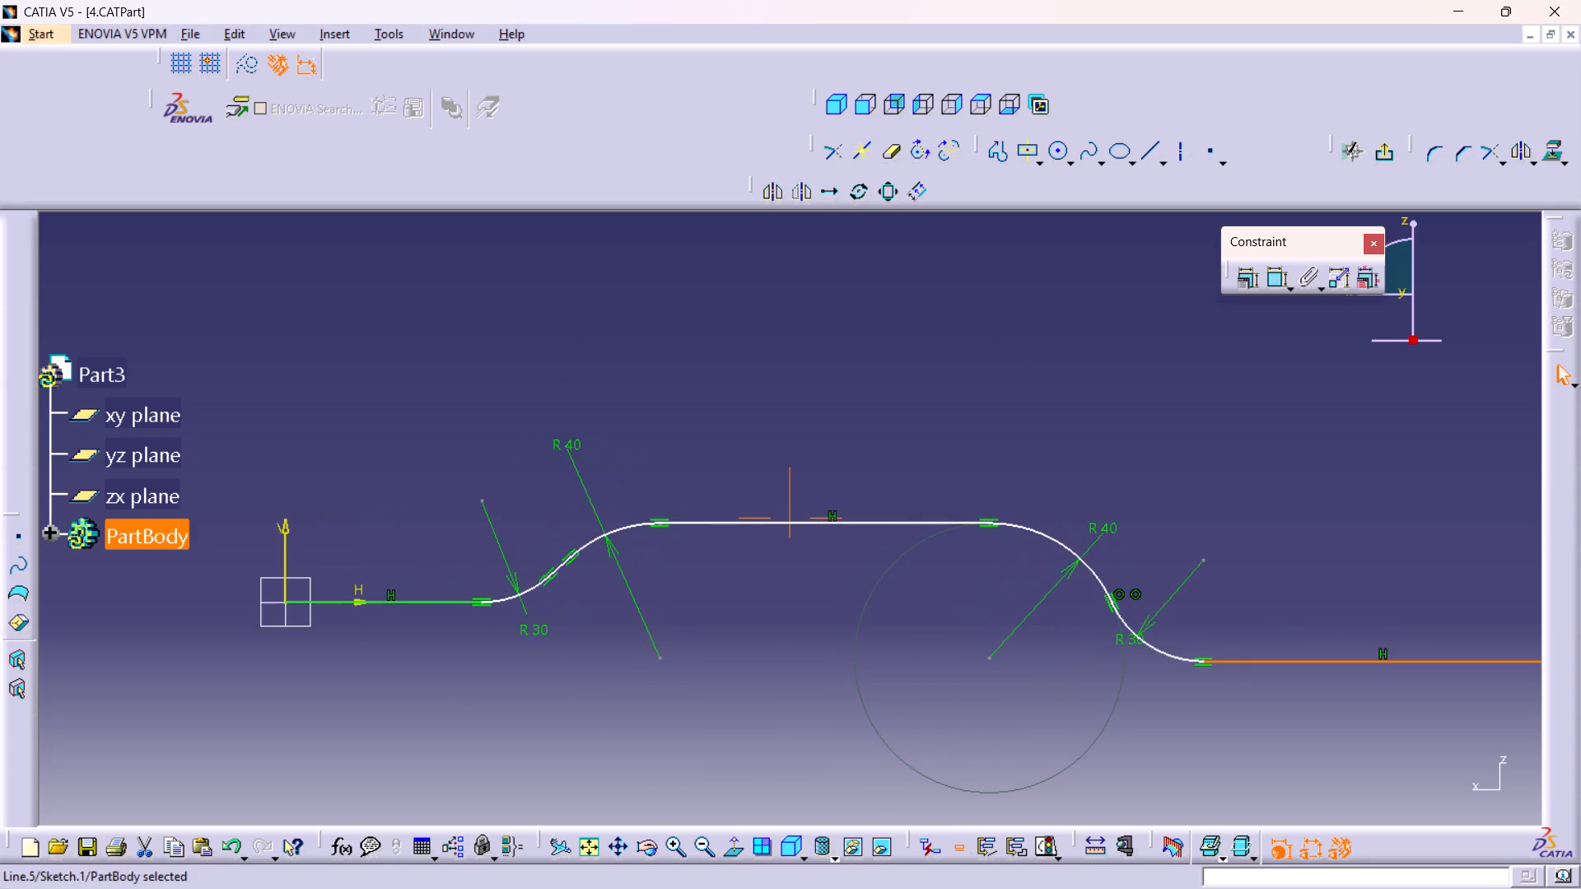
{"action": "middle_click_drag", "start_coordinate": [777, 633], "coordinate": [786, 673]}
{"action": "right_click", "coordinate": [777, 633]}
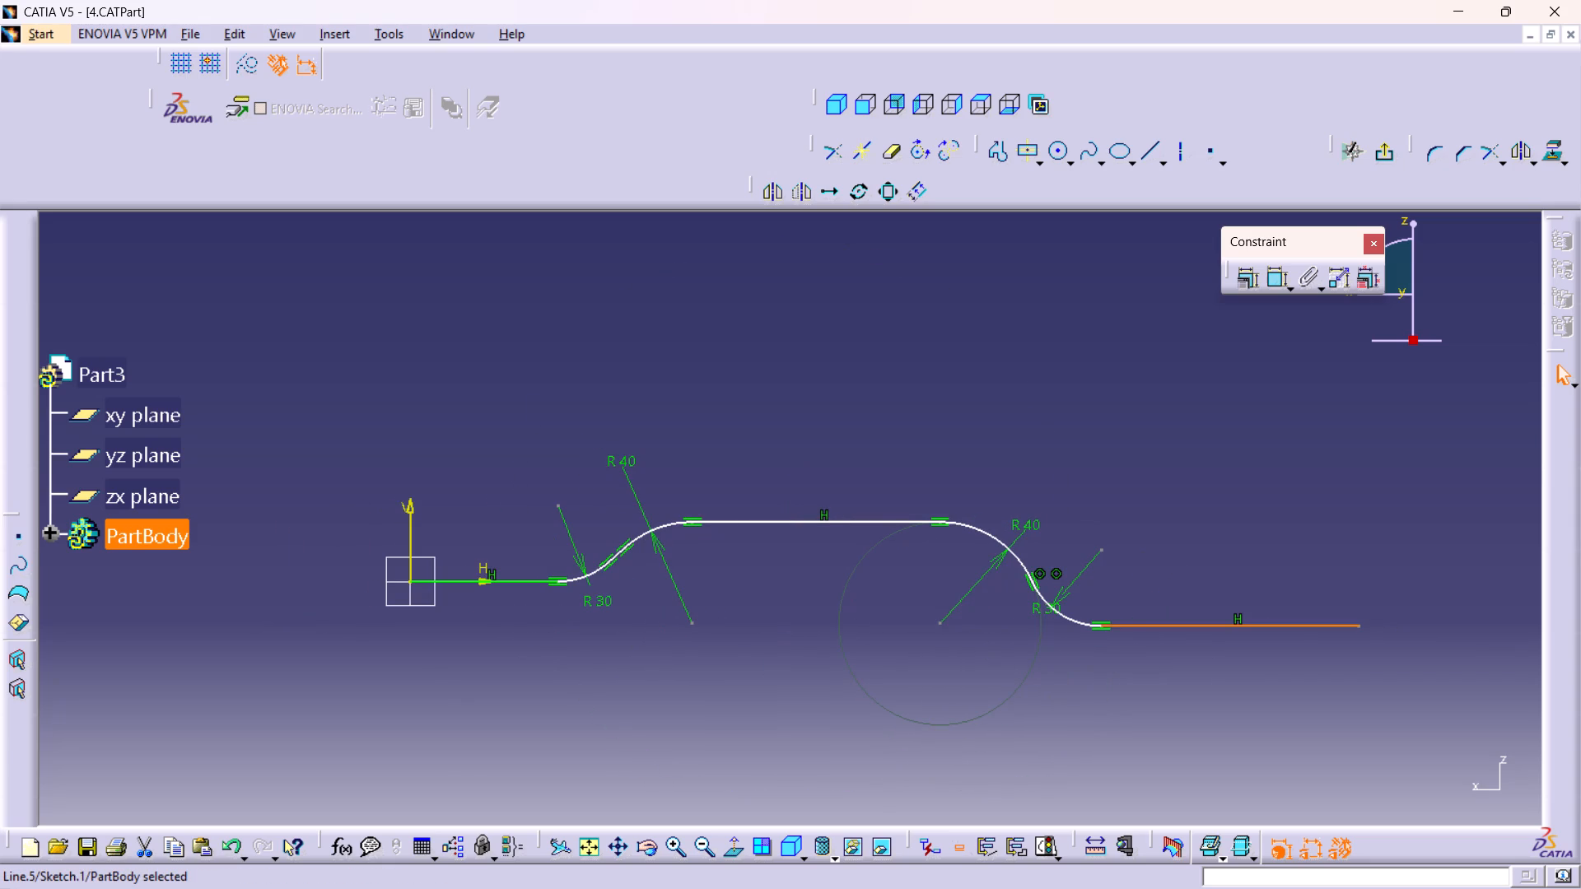
Reshape the profile's ascending side by moving its upper R 40 arc until the sloped line between the arcs is longer.
{"action": "left_click", "coordinate": [750, 700]}
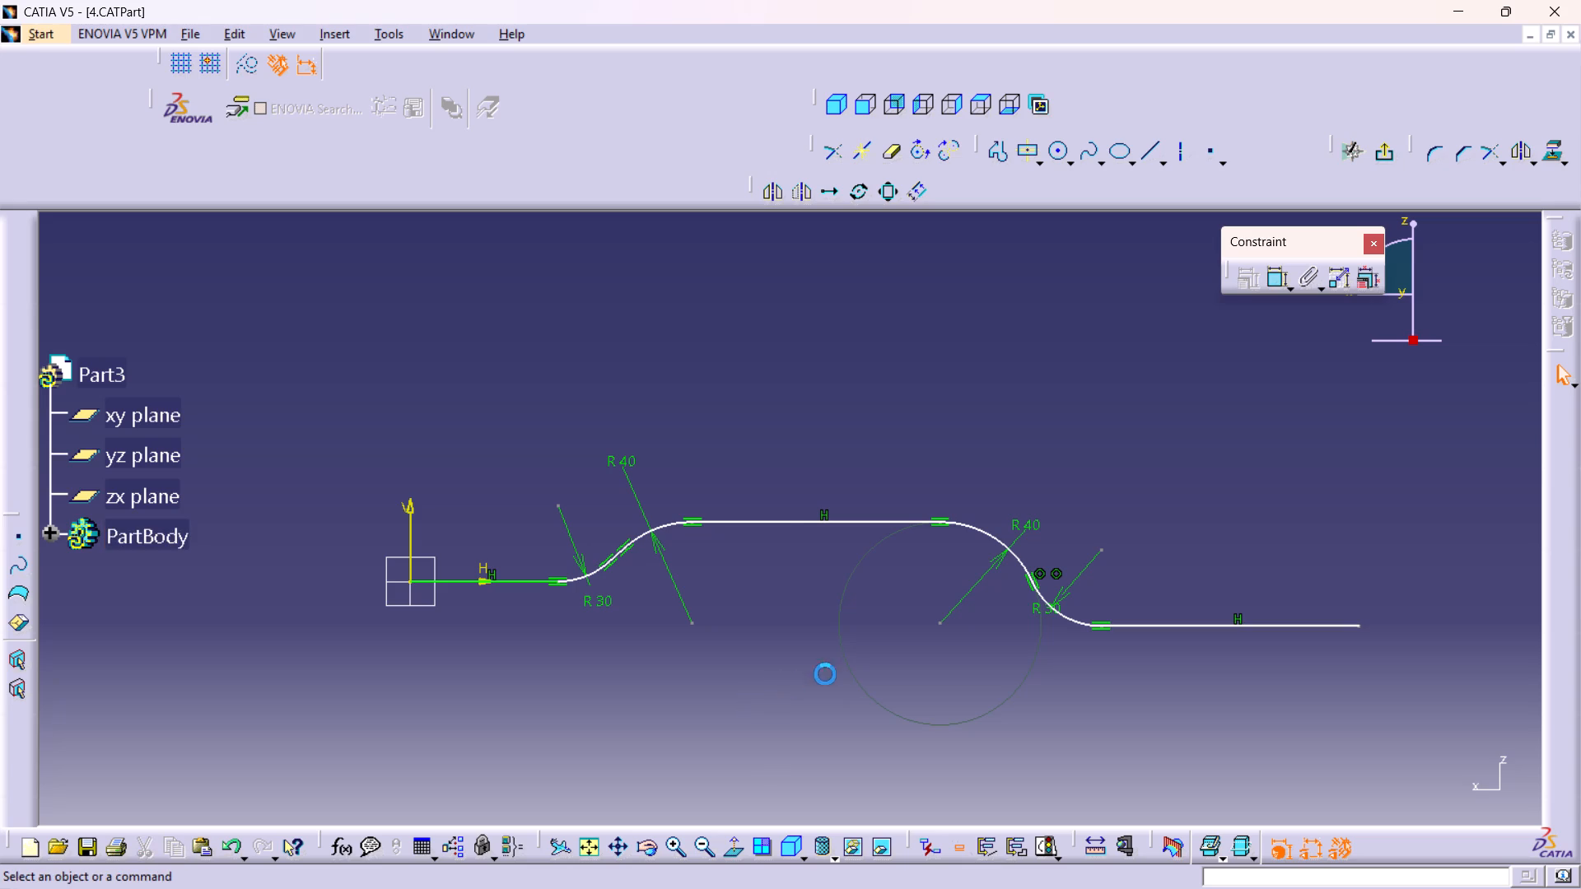
{"action": "middle_click_drag", "start_coordinate": [847, 668], "coordinate": [795, 702]}
{"action": "scroll", "coordinate": [847, 668], "scroll_direction": "up", "scroll_amount": 1}
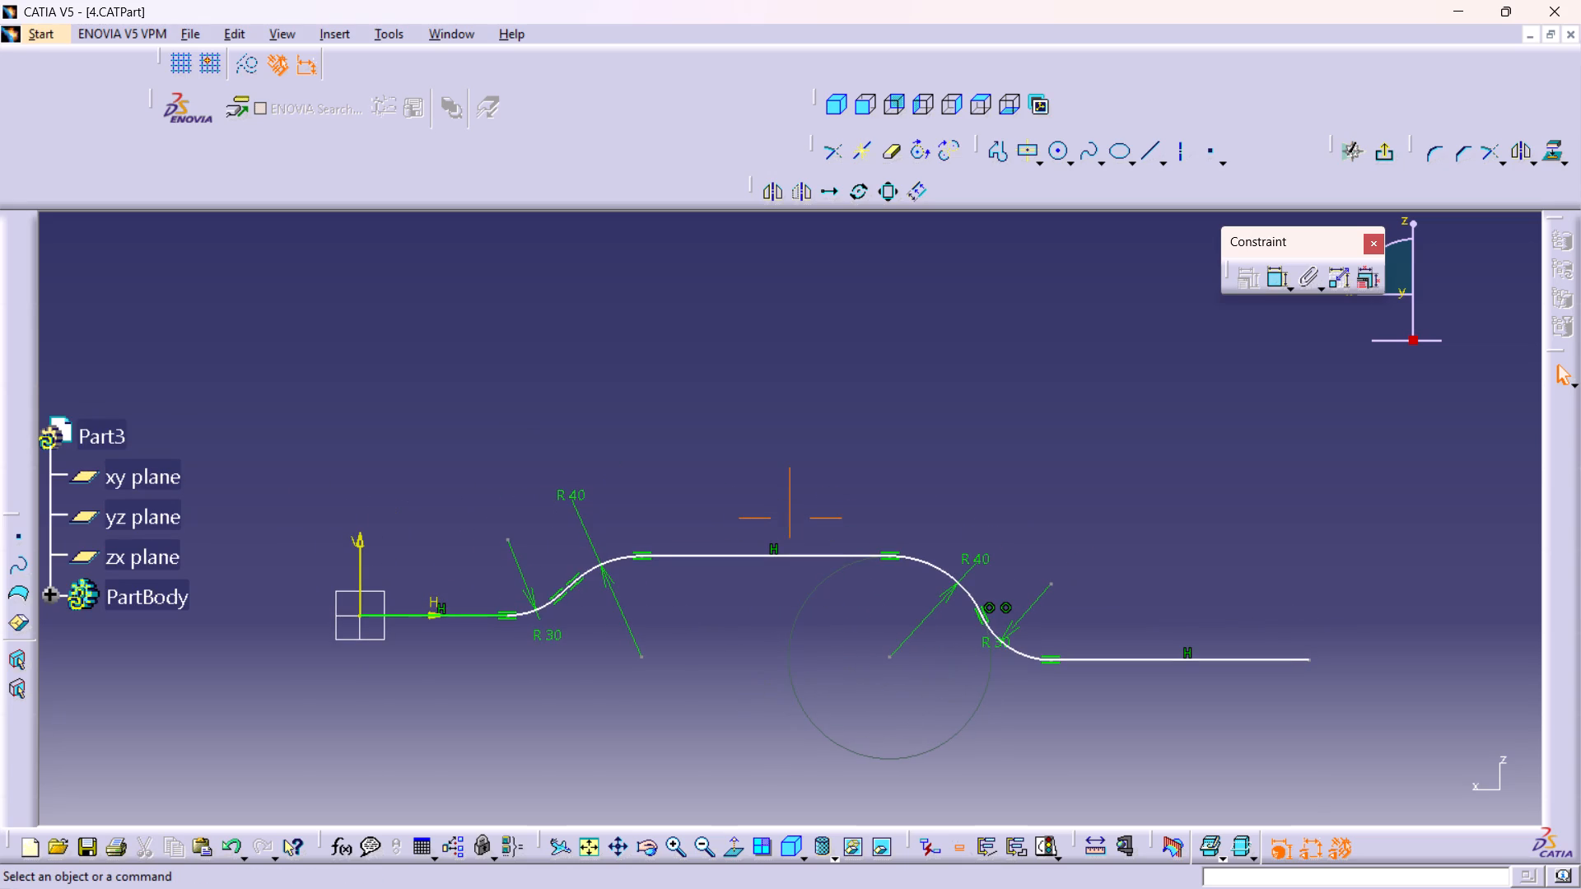
{"action": "left_click_drag", "start_coordinate": [604, 558], "coordinate": [604, 546]}
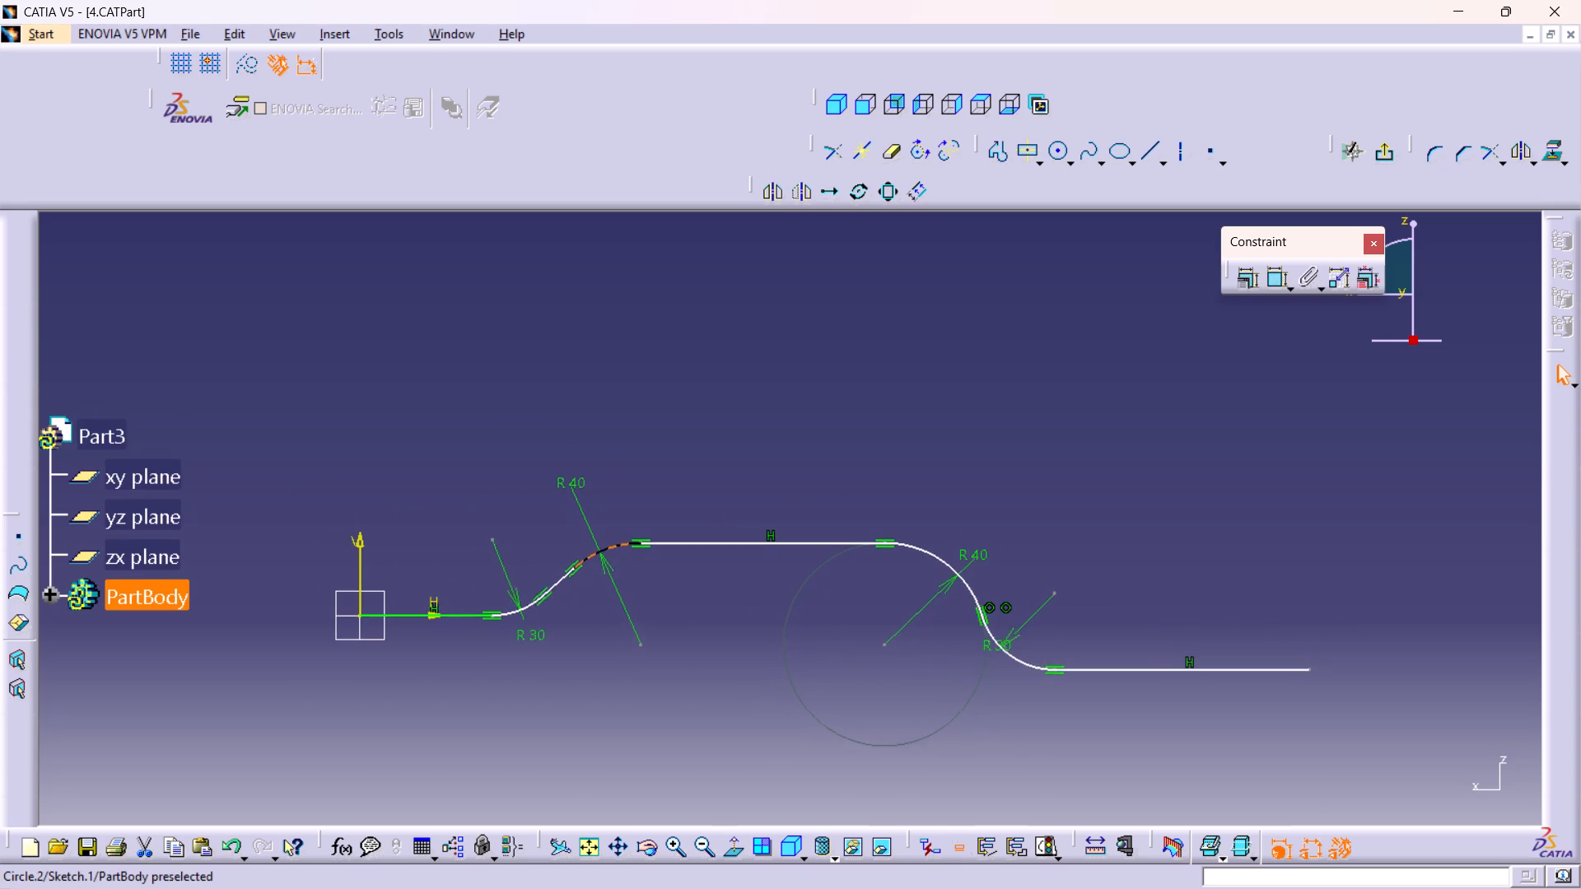
{"action": "left_click_drag", "start_coordinate": [604, 546], "coordinate": [590, 547]}
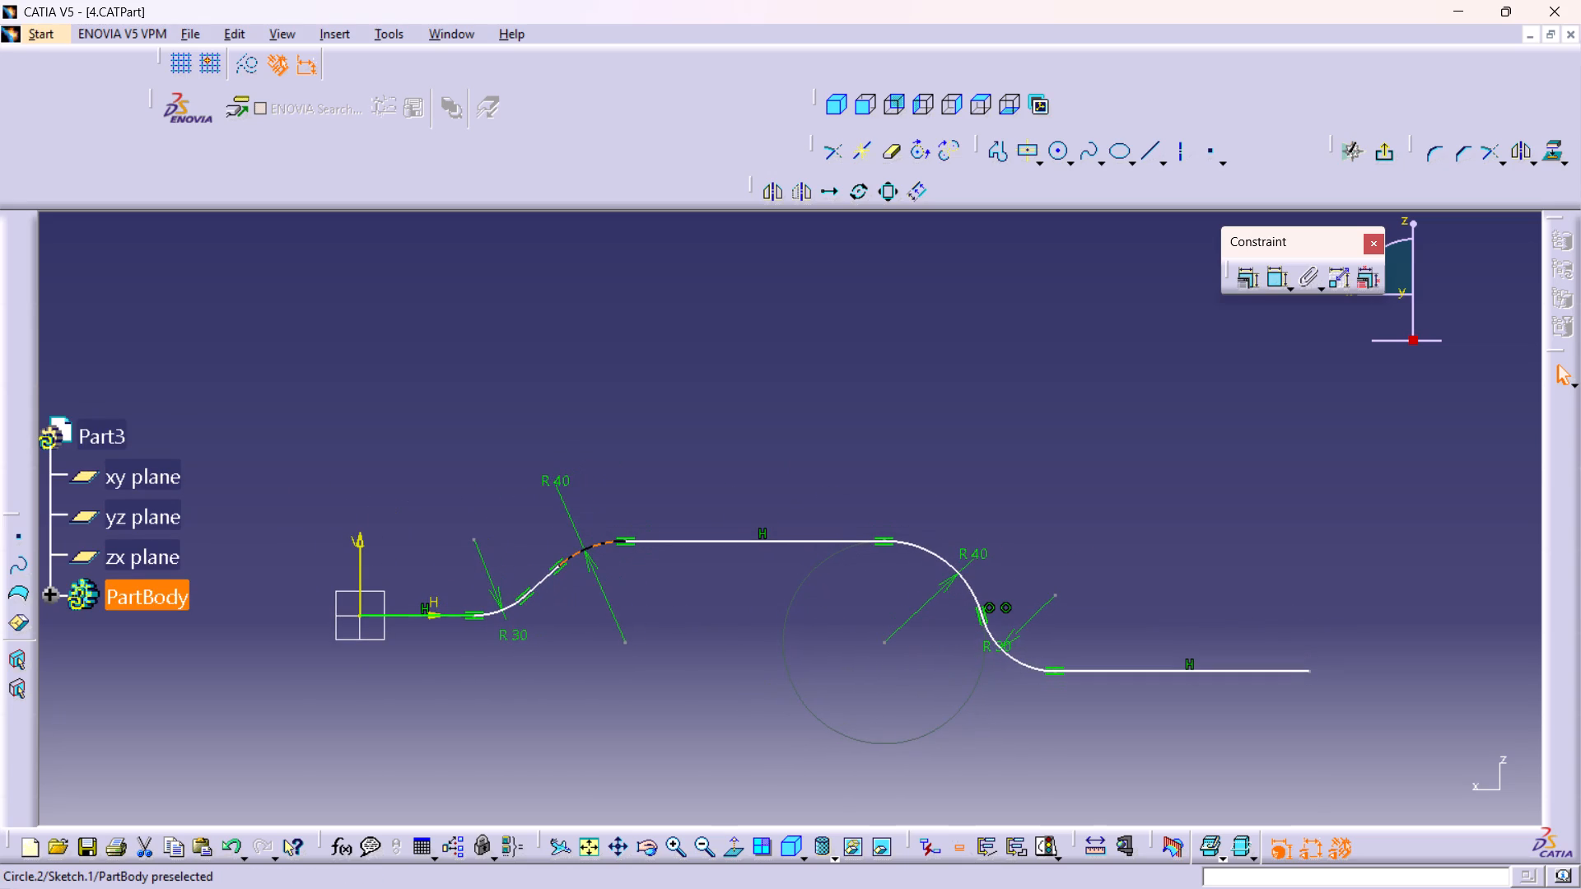
{"action": "left_click_drag", "start_coordinate": [590, 547], "coordinate": [609, 538]}
{"action": "left_click", "coordinate": [747, 616]}
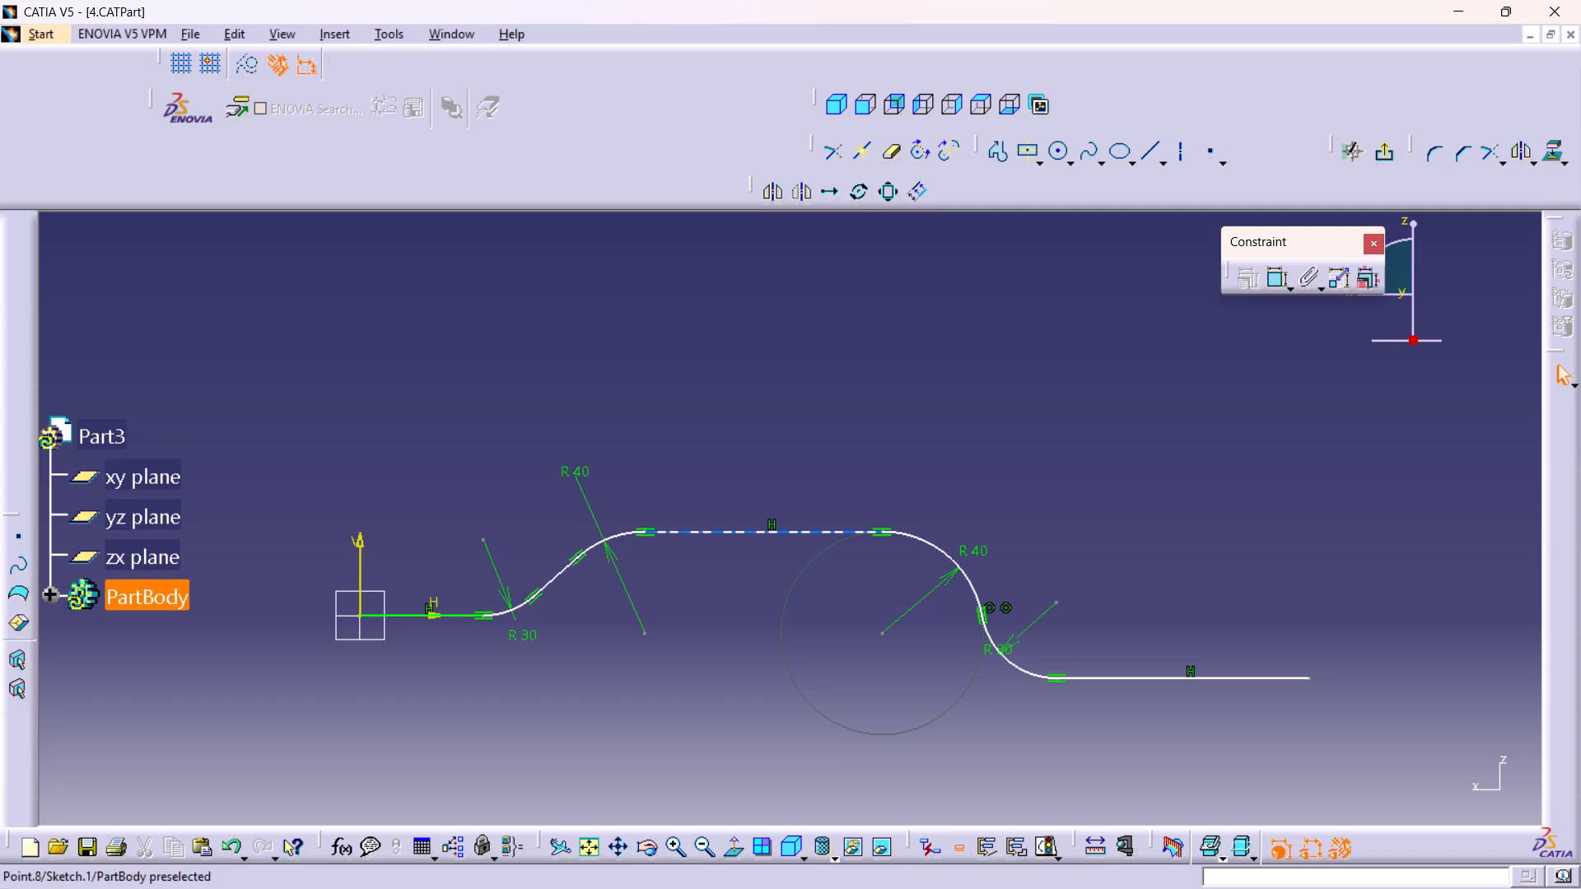
Reshape the profile by moving the descending side's lower arc, shortening the top line and raising it slightly.
{"action": "left_click_drag", "start_coordinate": [984, 615], "coordinate": [977, 583]}
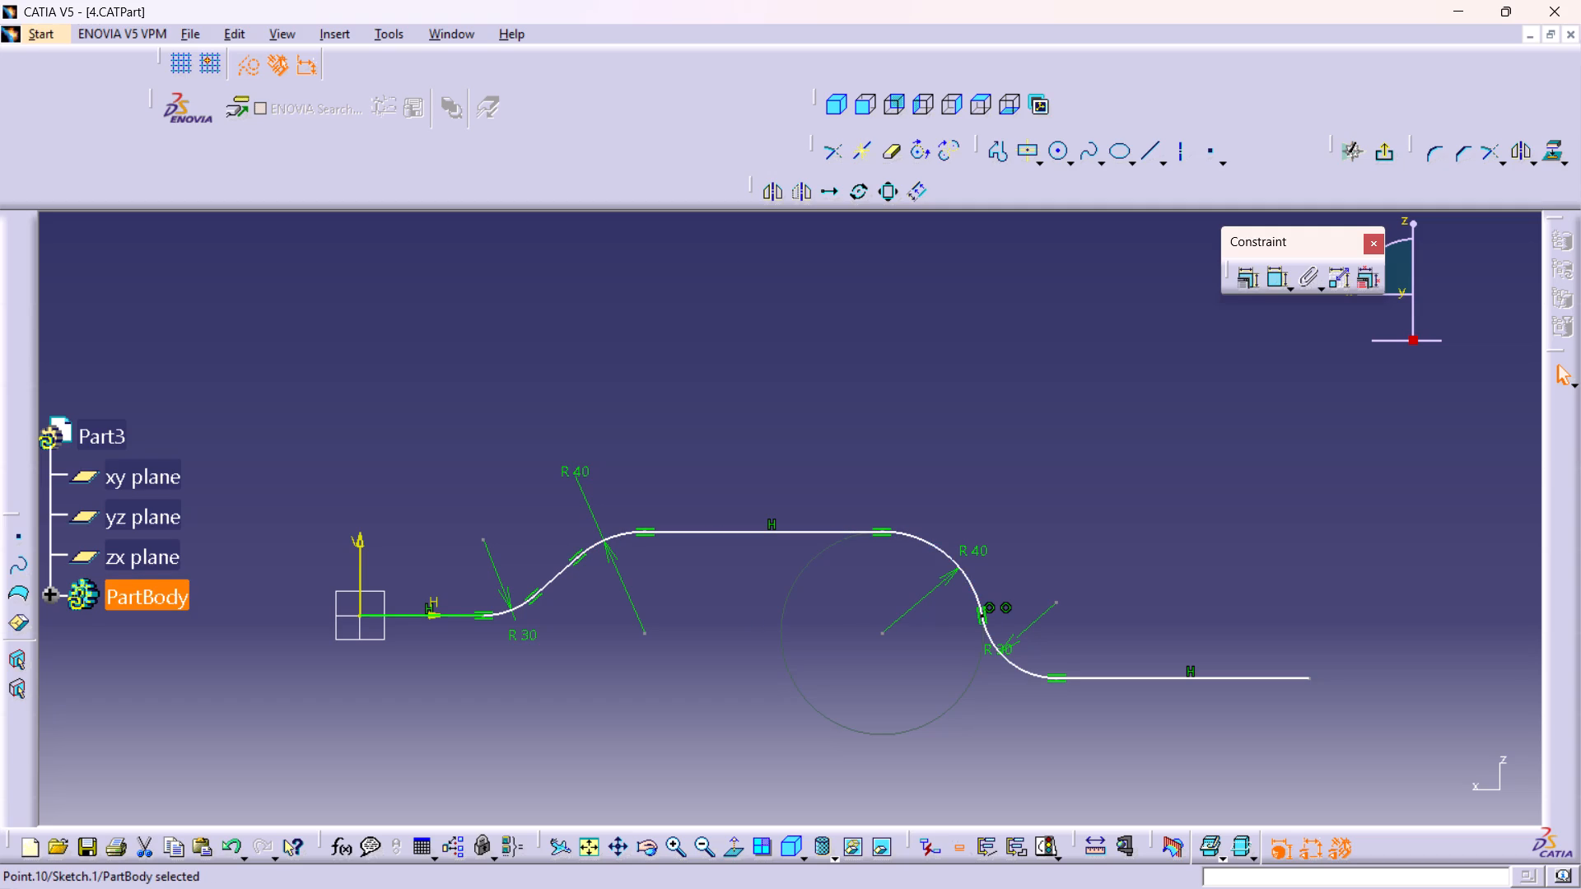
{"action": "left_click_drag", "start_coordinate": [980, 614], "coordinate": [970, 586]}
{"action": "left_click_drag", "start_coordinate": [996, 637], "coordinate": [1022, 644]}
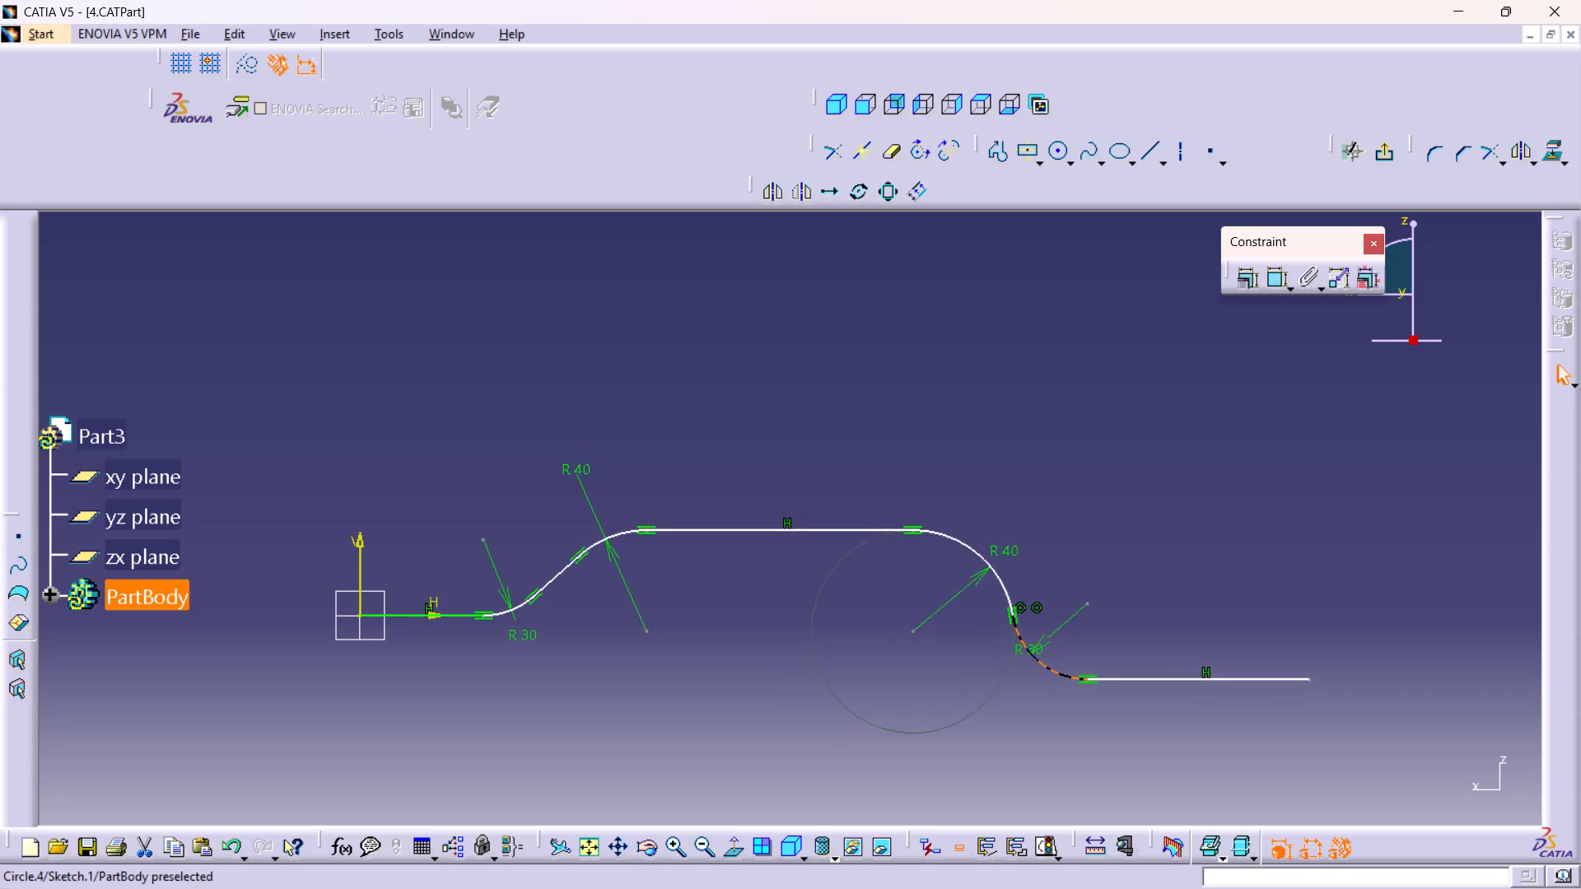
{"action": "left_click_drag", "start_coordinate": [1022, 644], "coordinate": [1011, 626]}
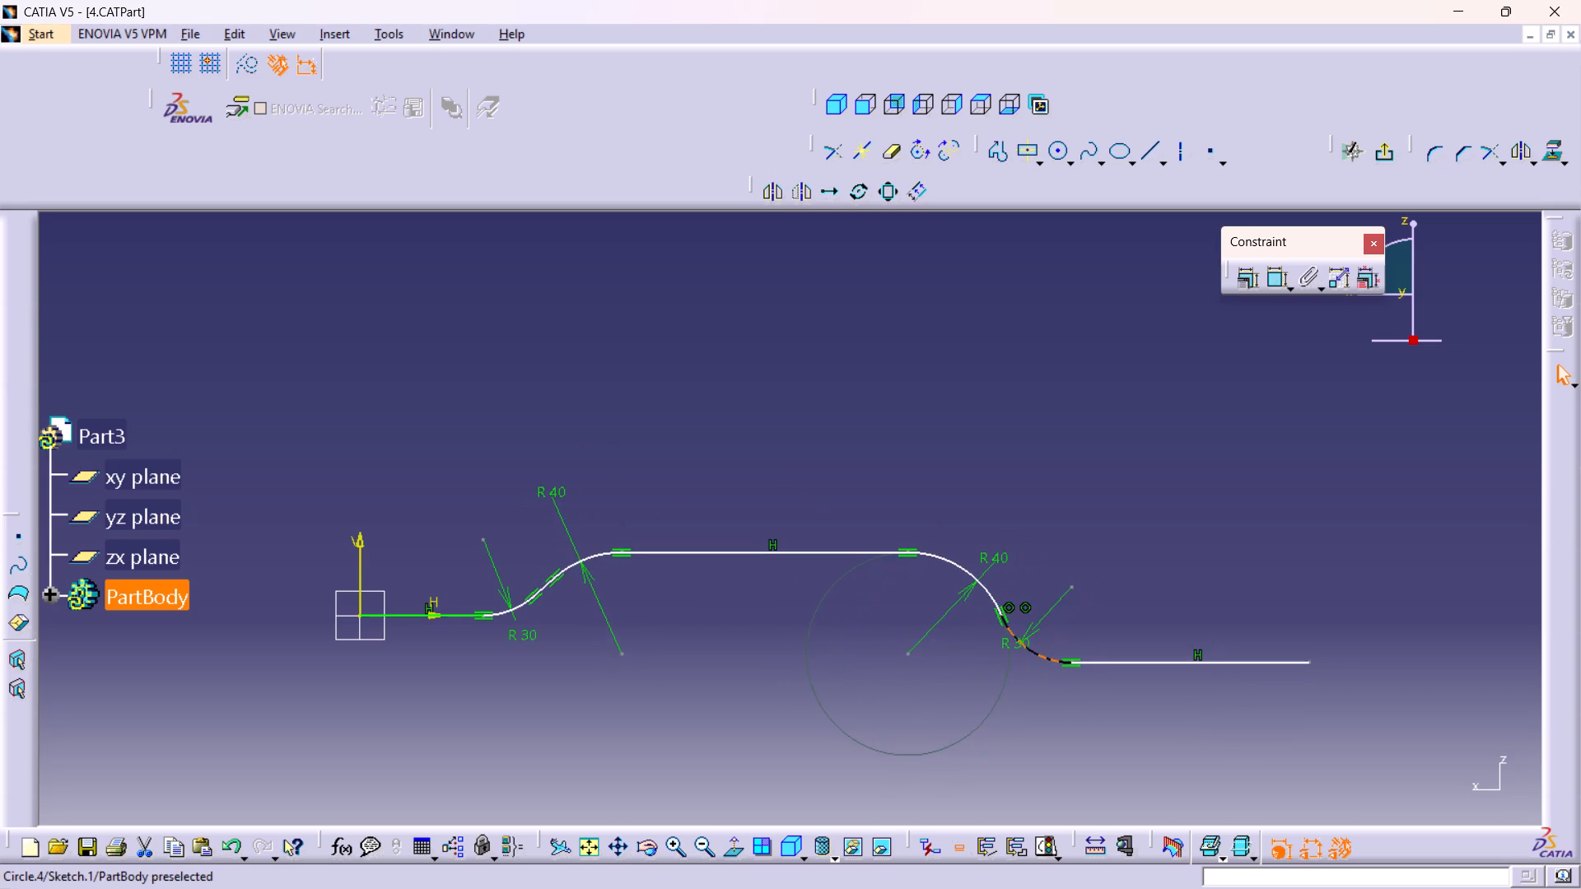
{"action": "left_click_drag", "start_coordinate": [1011, 626], "coordinate": [963, 647]}
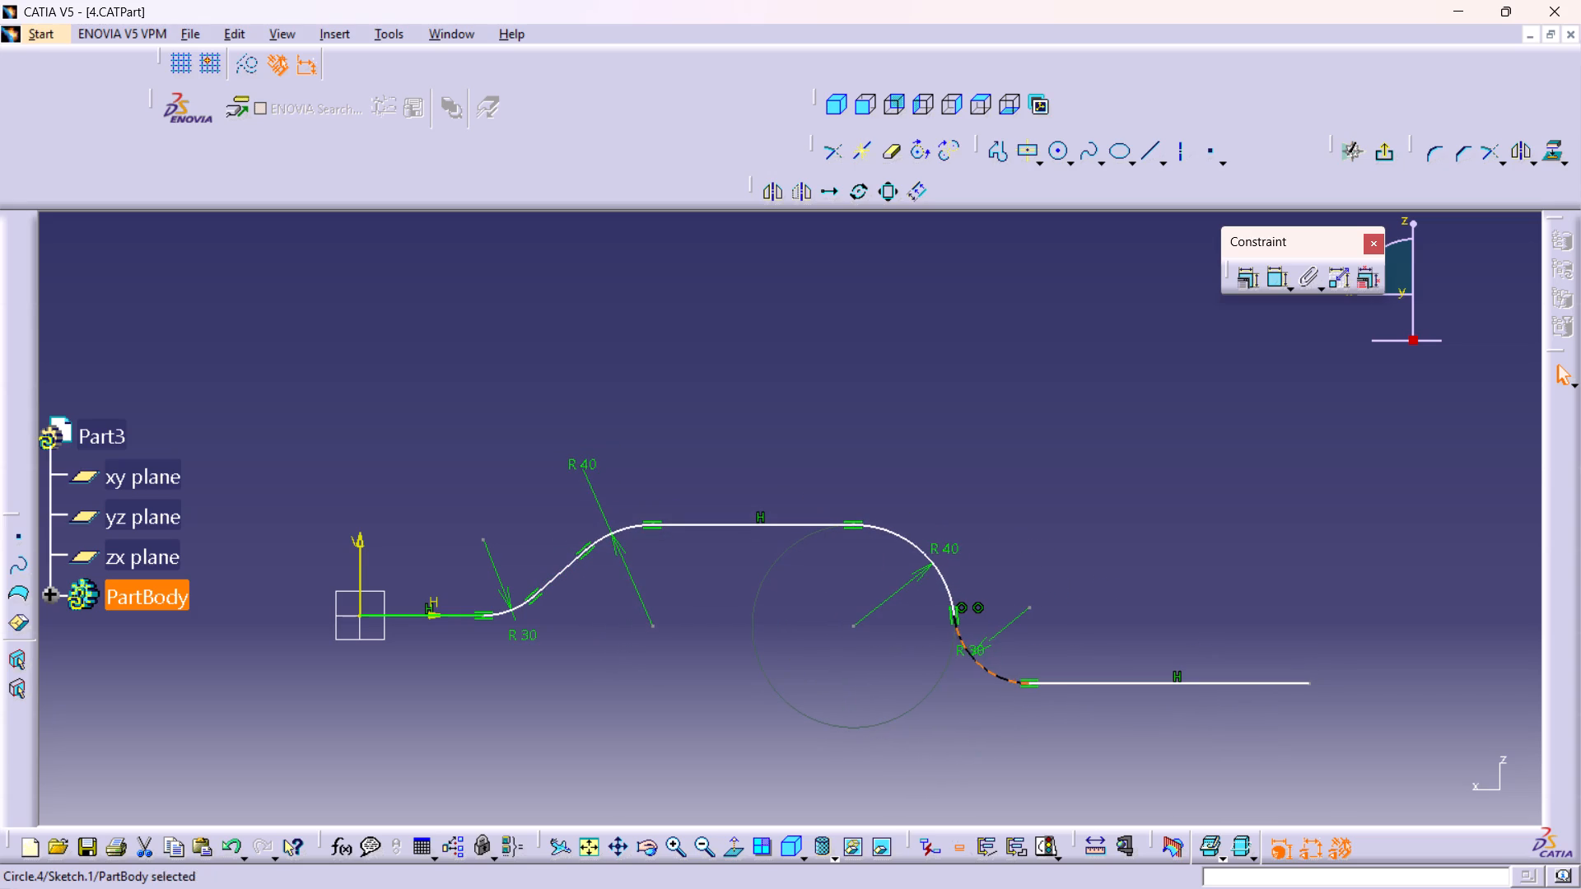
Delete the whole descending side of the profile, including its two arcs, short sloped line and end line.
{"action": "left_click", "coordinate": [1234, 607]}
{"action": "left_click_drag", "start_coordinate": [1361, 490], "coordinate": [931, 756]}
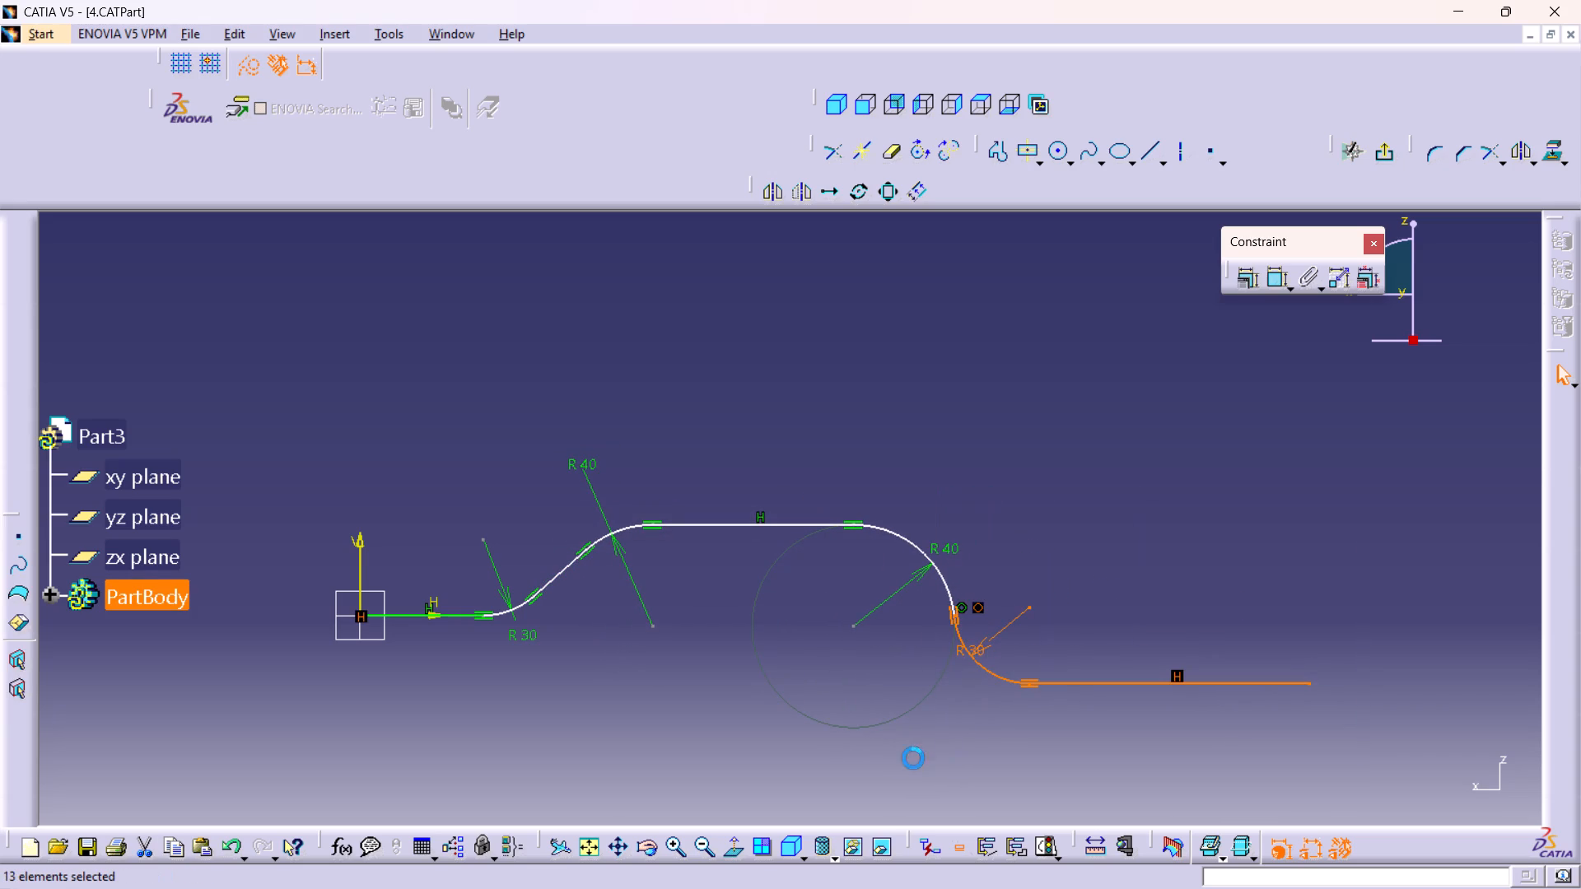
{"action": "key", "text": "Delete"}
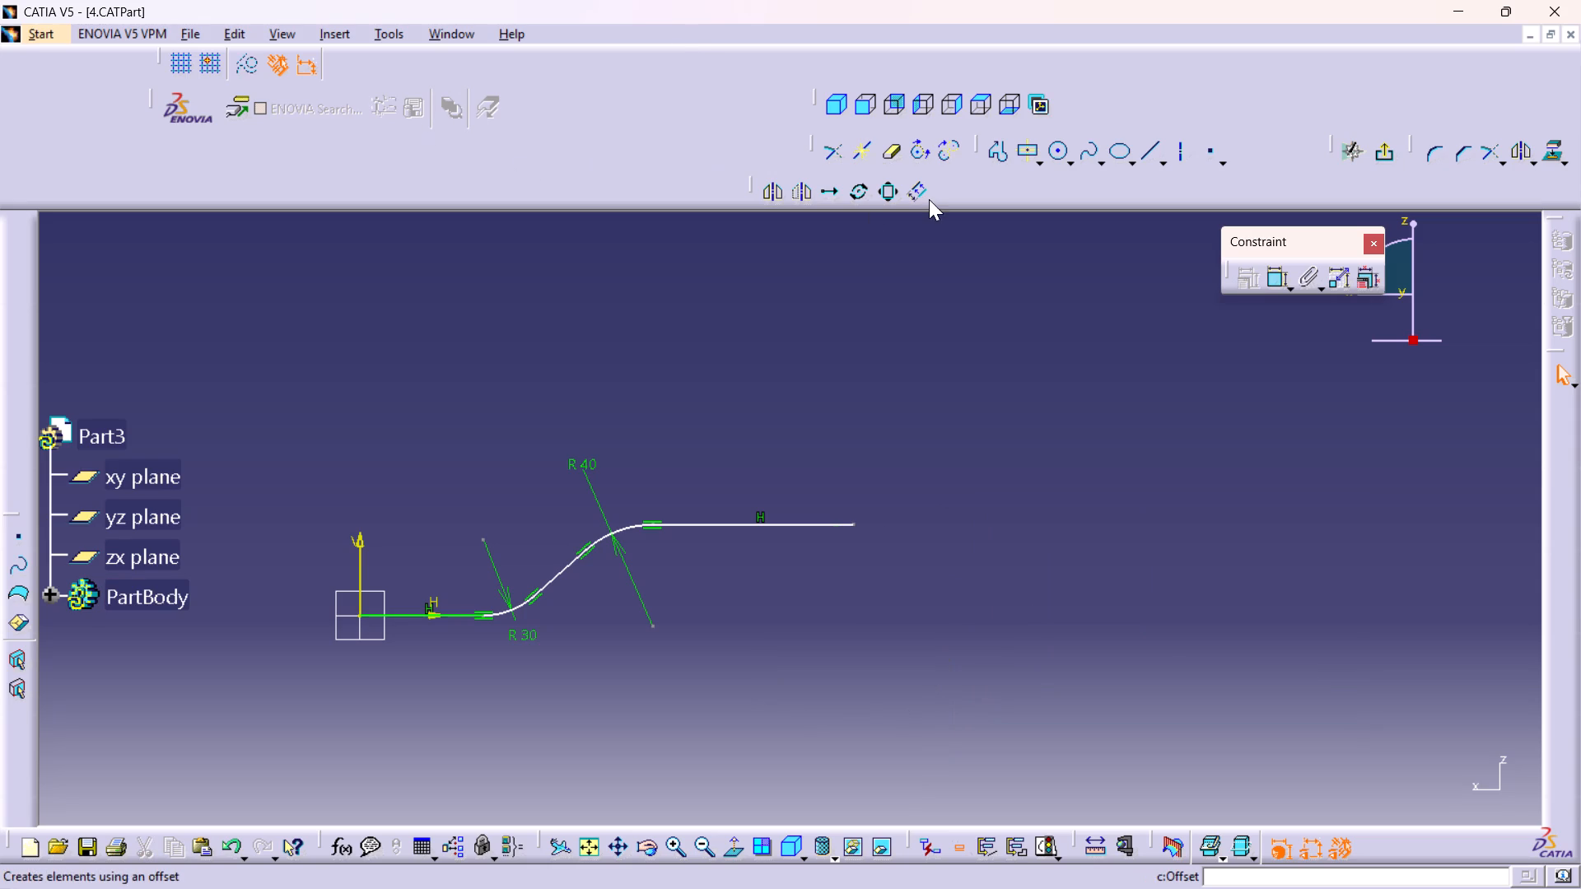
Draw a new descending side from the top line's free end: an upper arc of about R 24 and a sloped line about 22 mm long.
{"action": "left_click", "coordinate": [997, 147]}
{"action": "left_click_drag", "start_coordinate": [997, 147], "coordinate": [996, 161]}
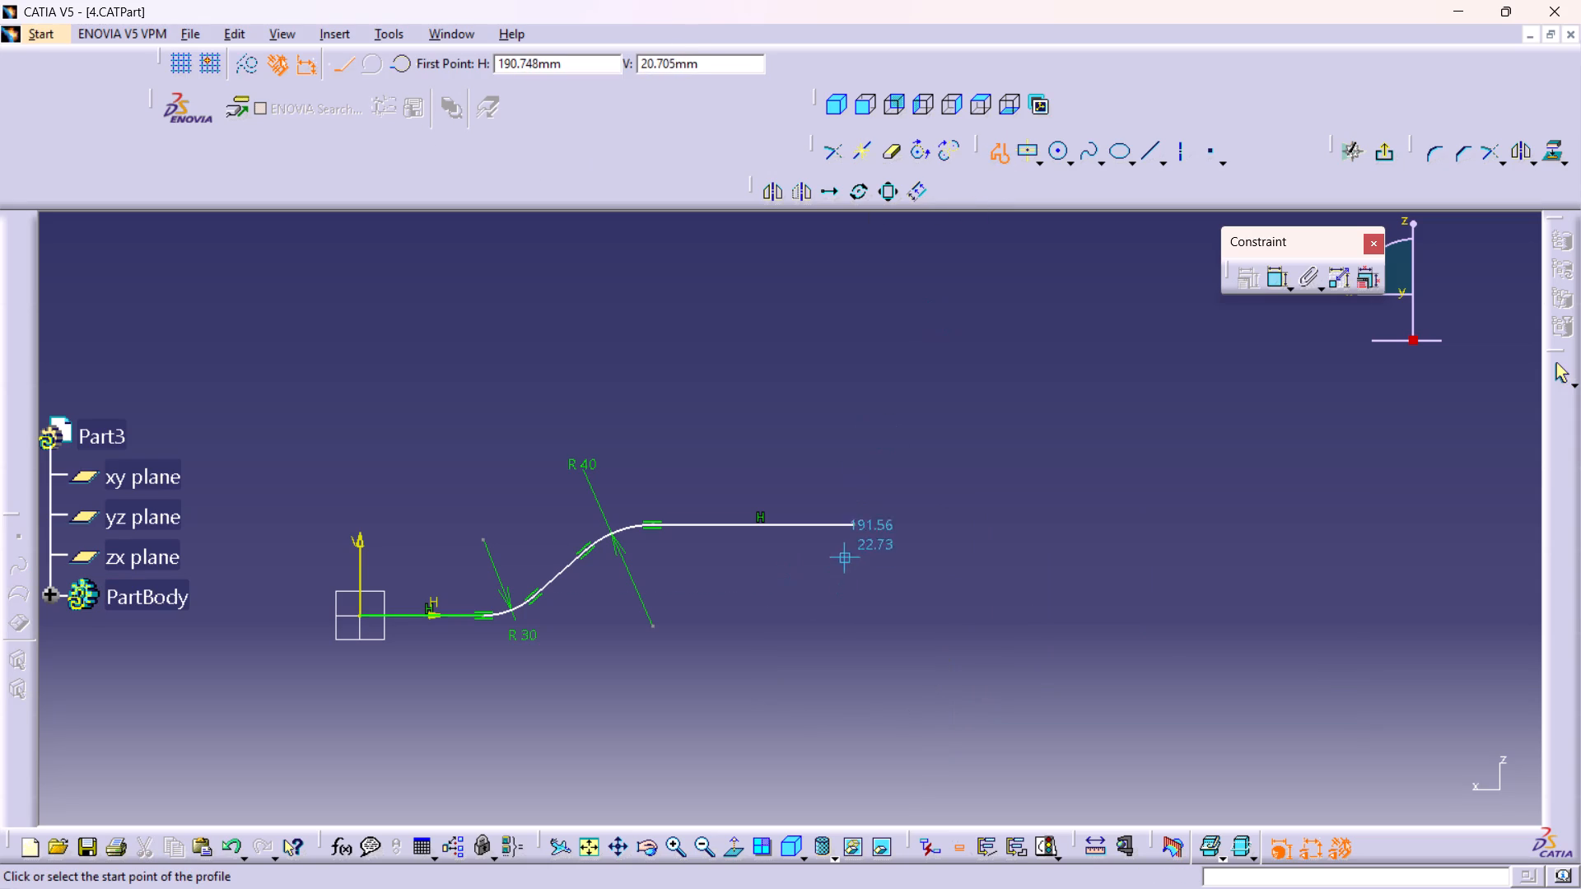
{"action": "left_click", "coordinate": [850, 524]}
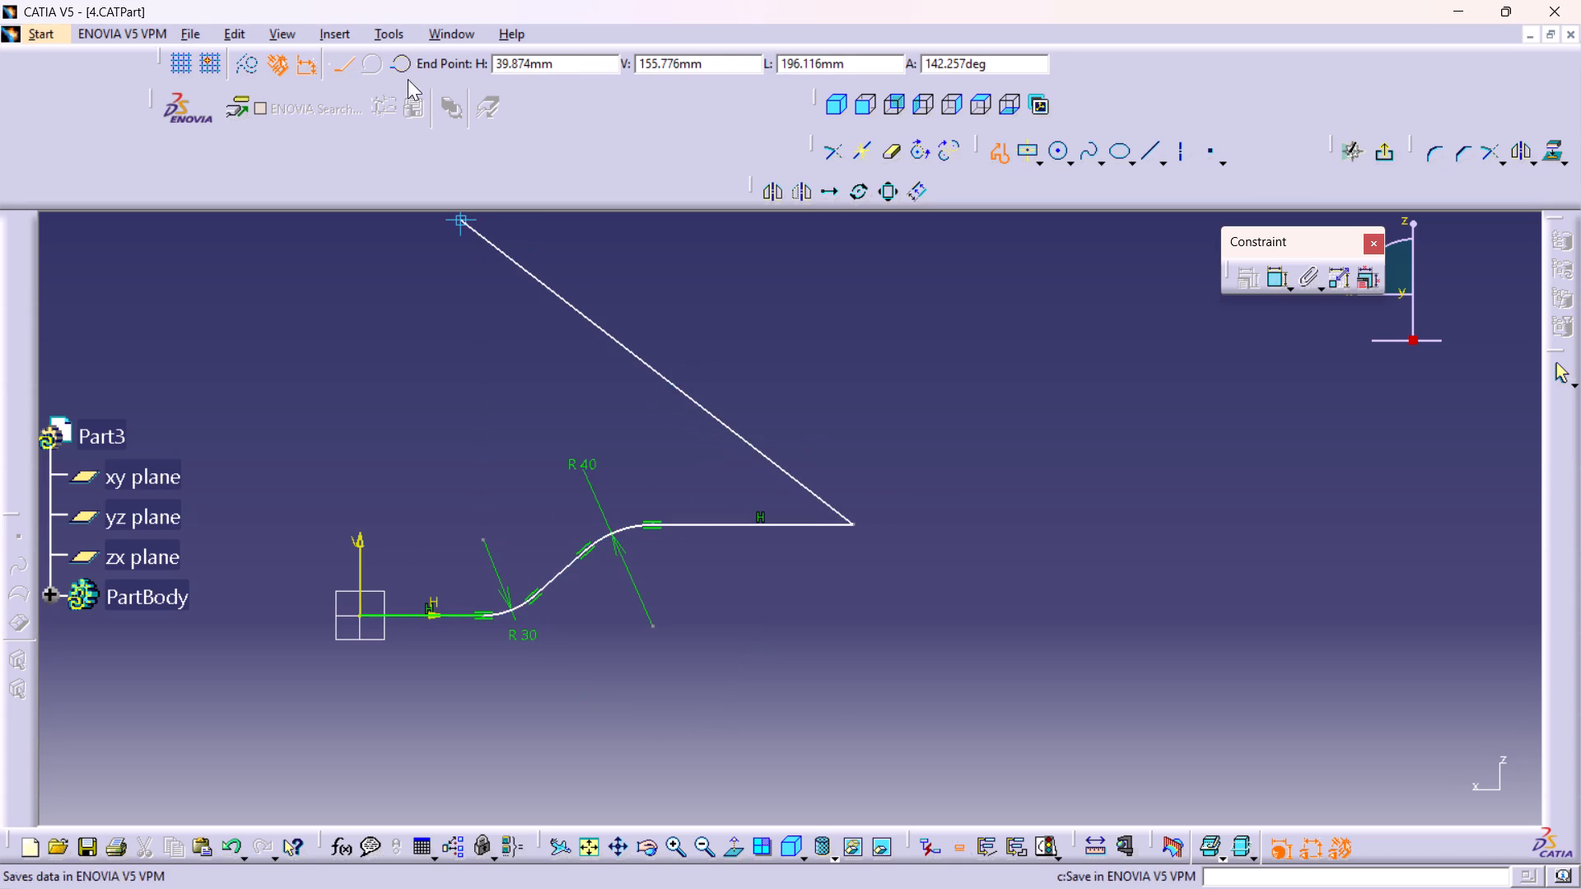
{"action": "left_click_drag", "start_coordinate": [398, 47], "coordinate": [405, 62]}
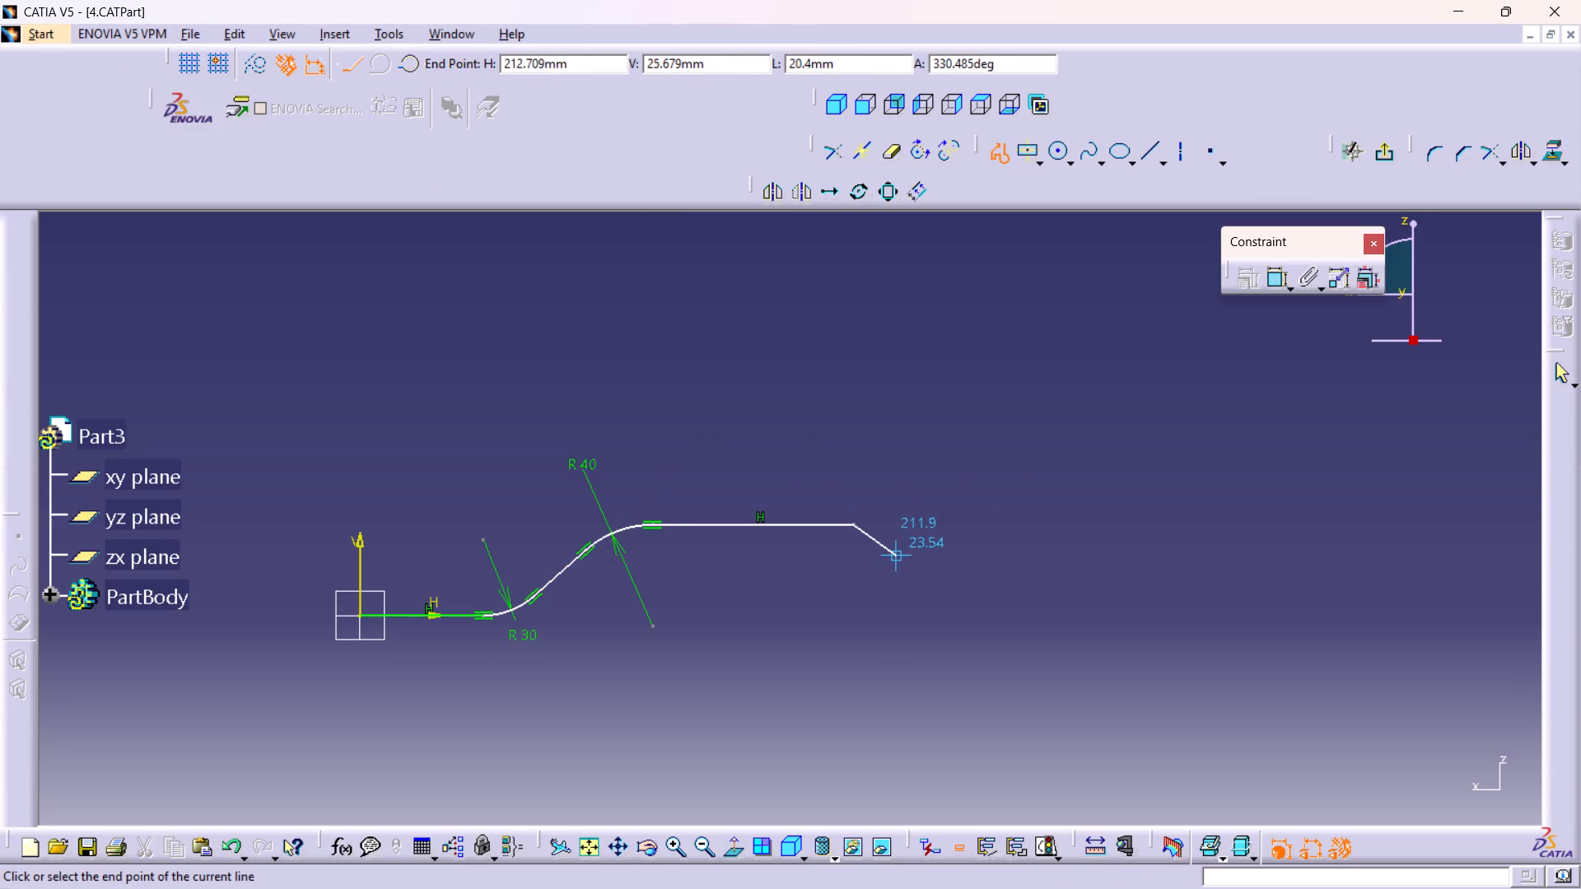
{"action": "left_click", "coordinate": [898, 545]}
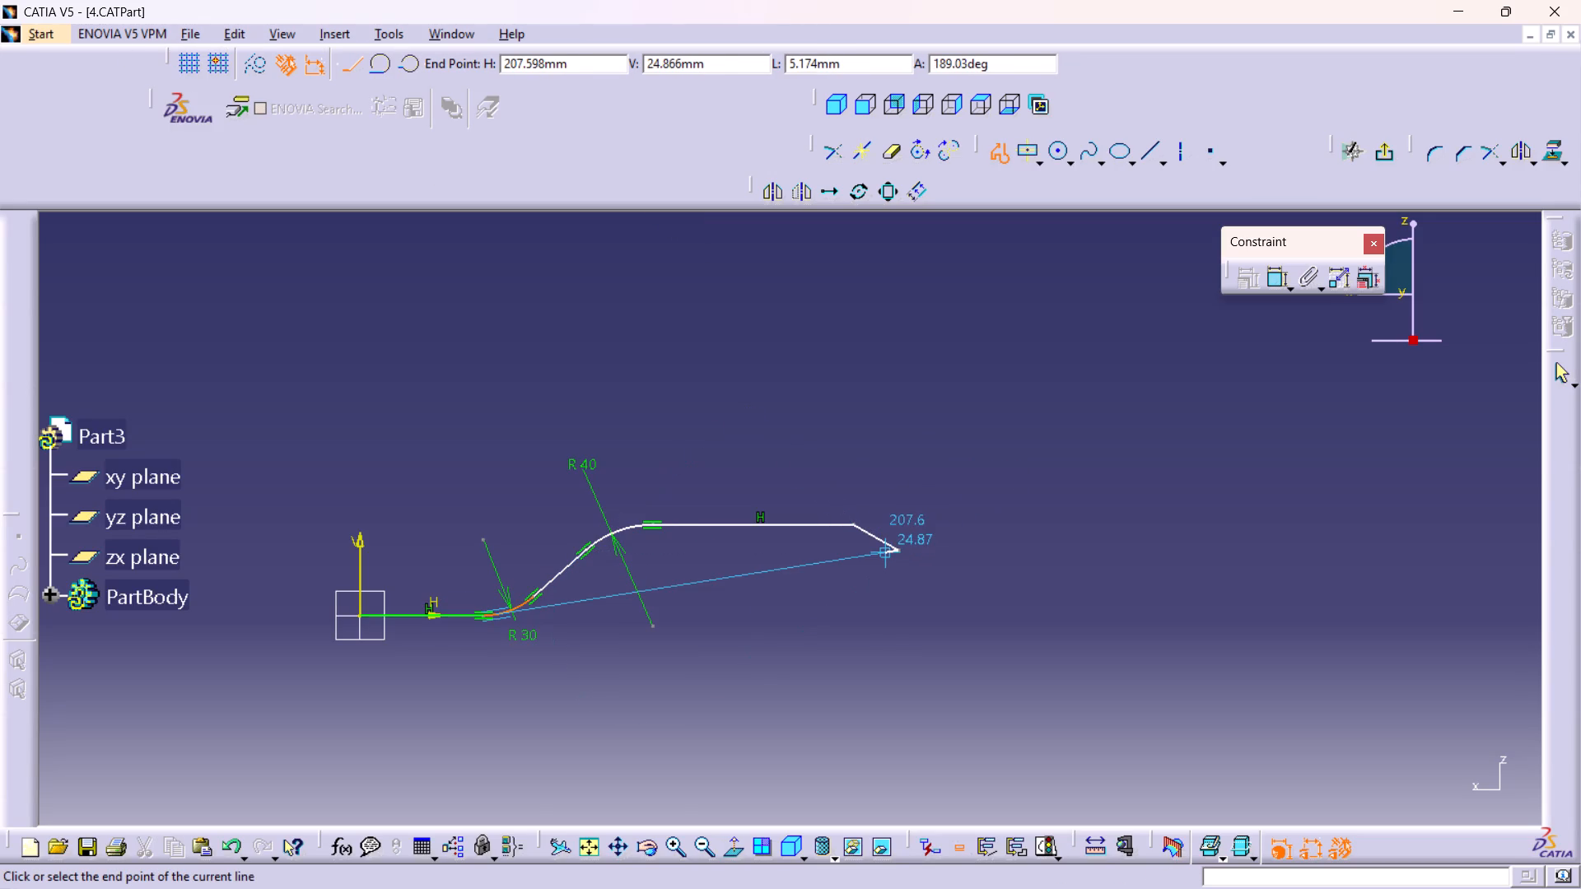
{"action": "key", "text": "ctrl+z"}
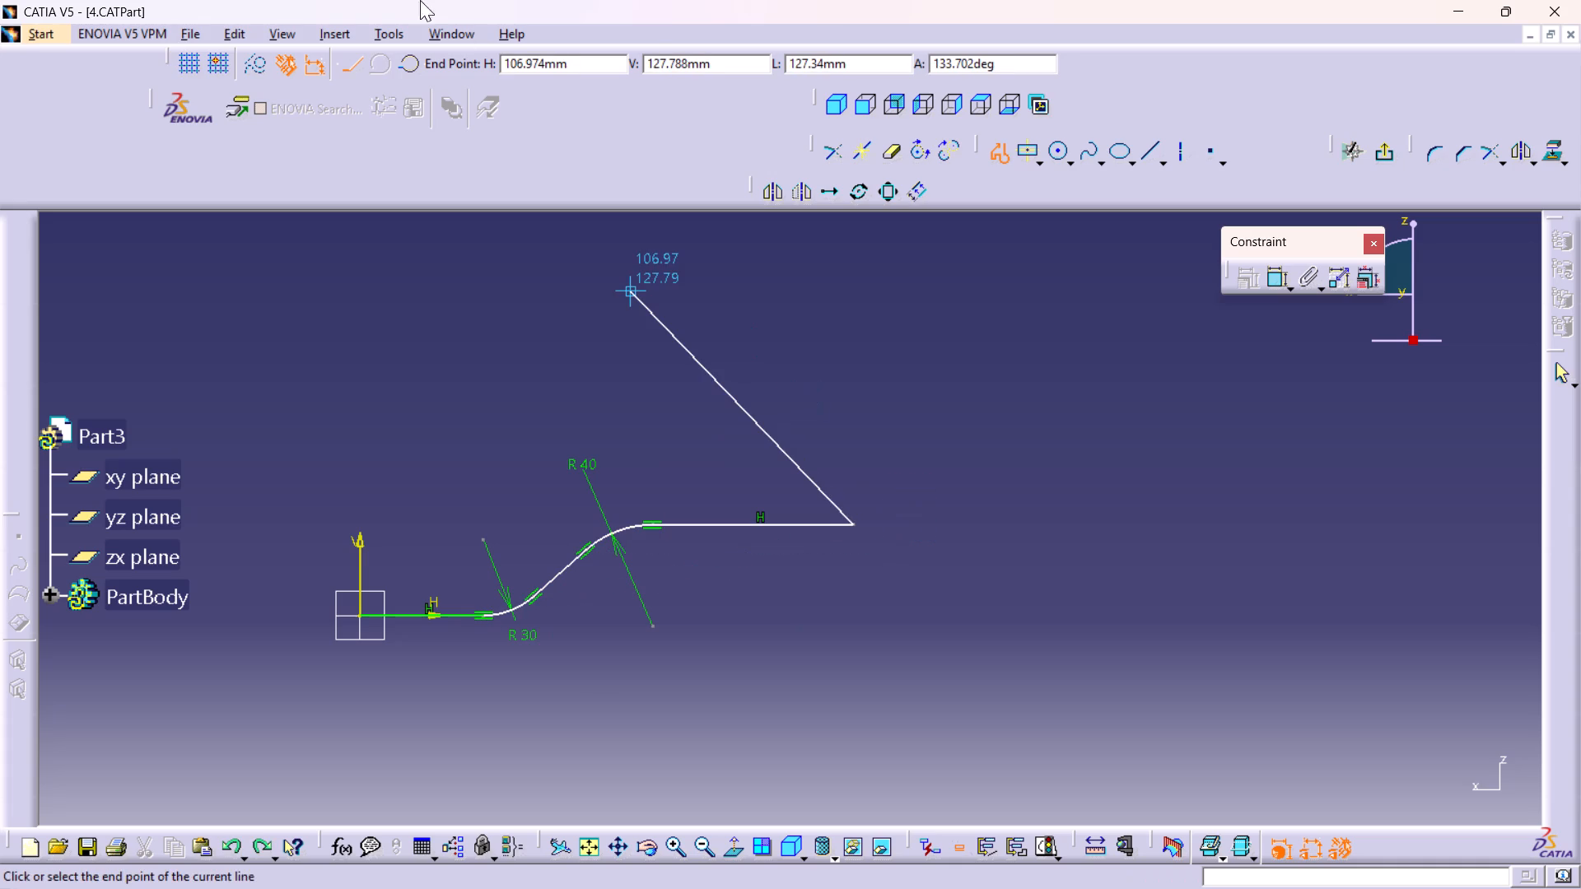
{"action": "left_click", "coordinate": [408, 77]}
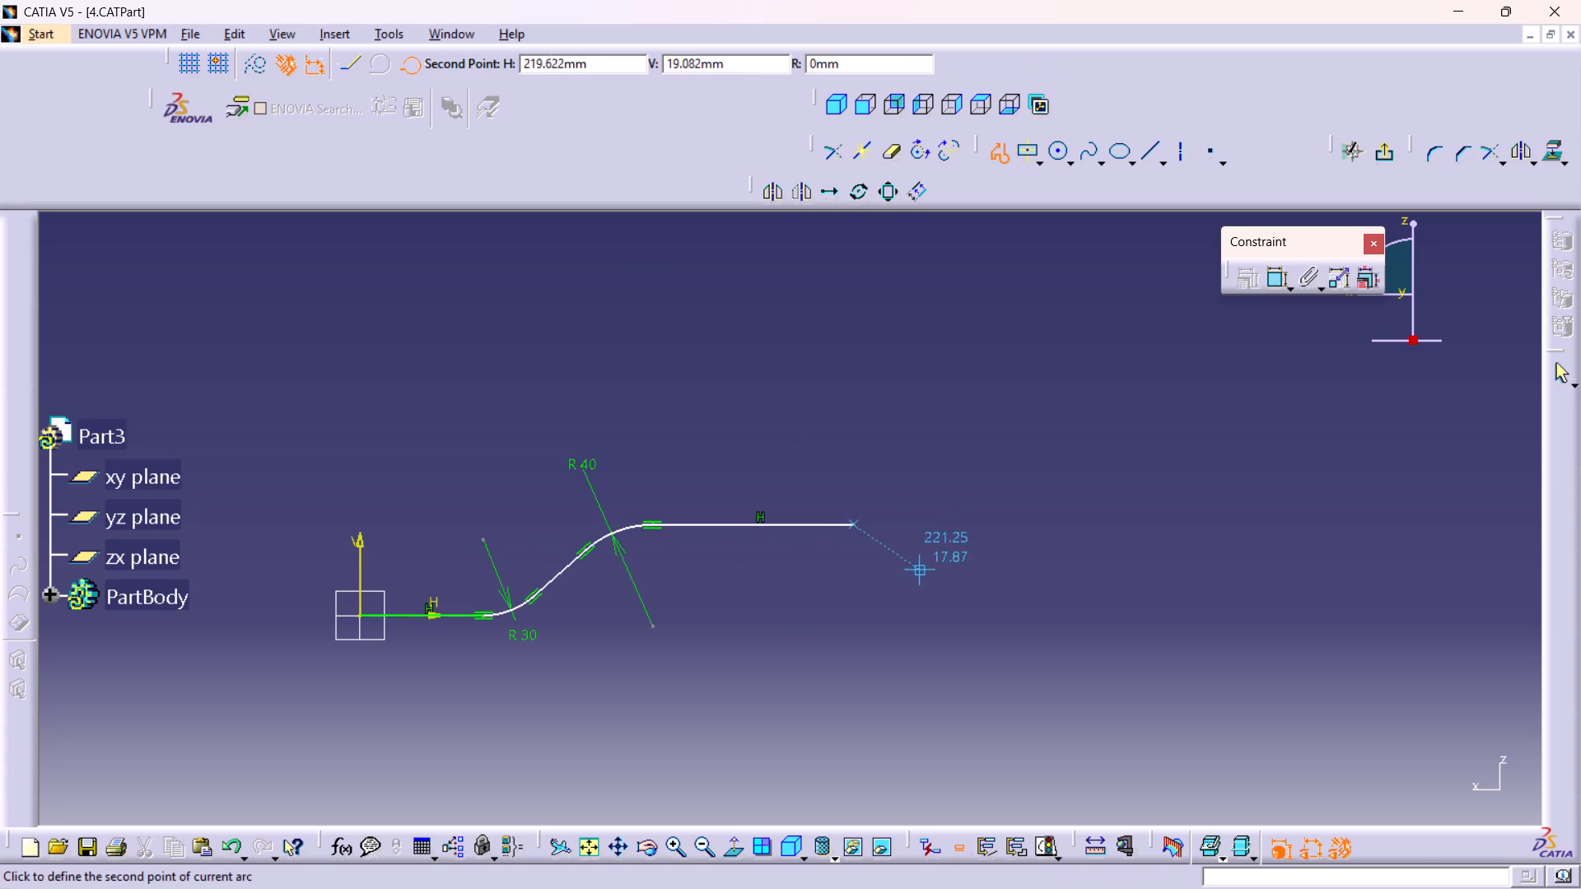
{"action": "left_click", "coordinate": [898, 543]}
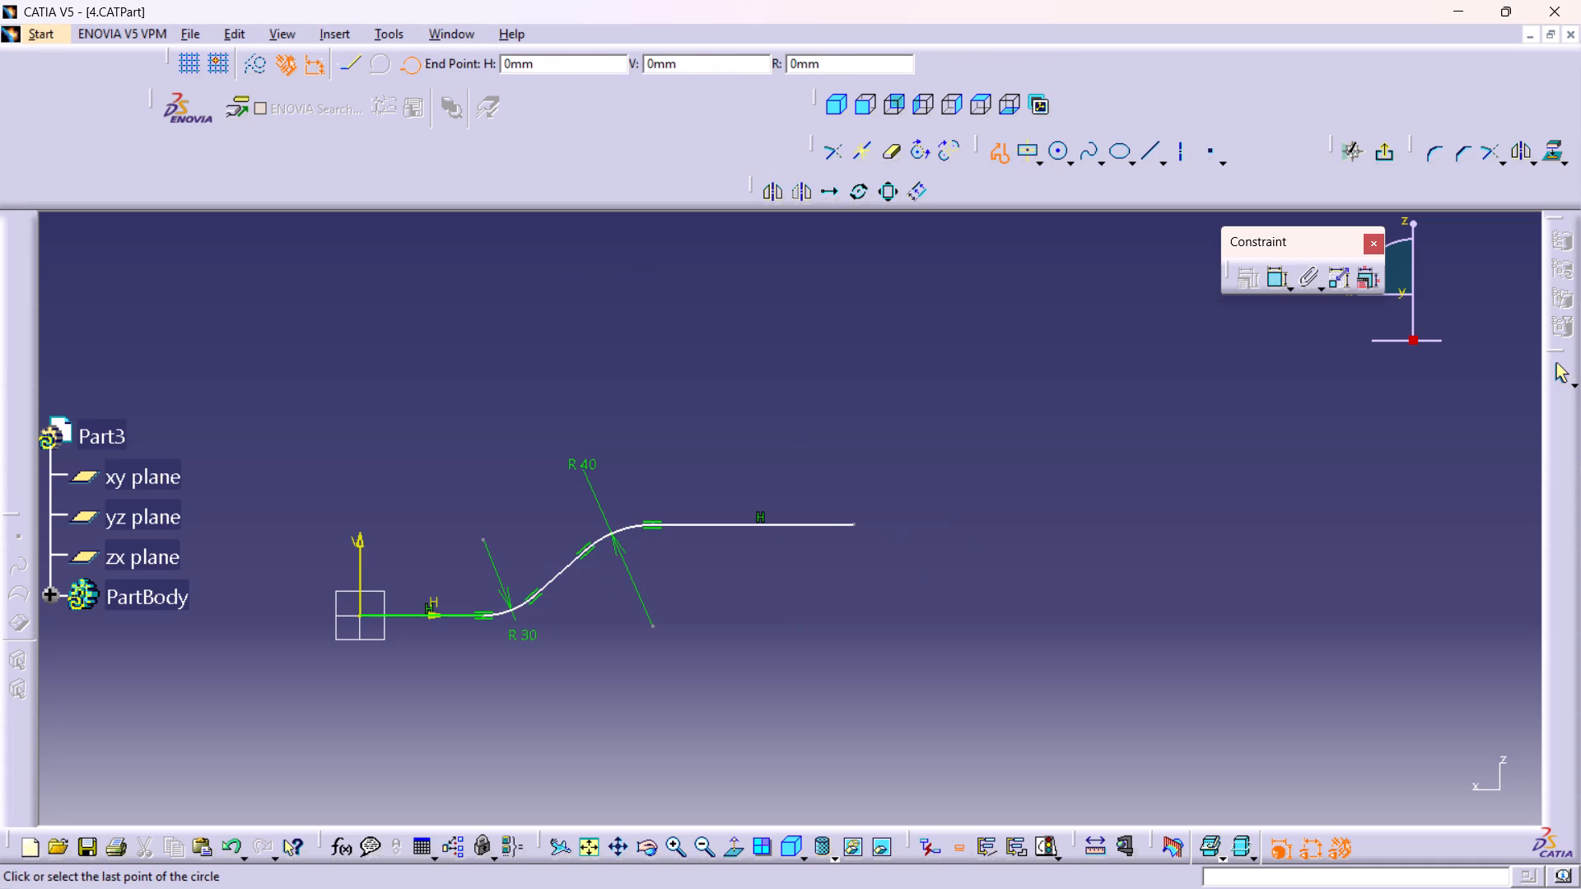
{"action": "left_click", "coordinate": [905, 549]}
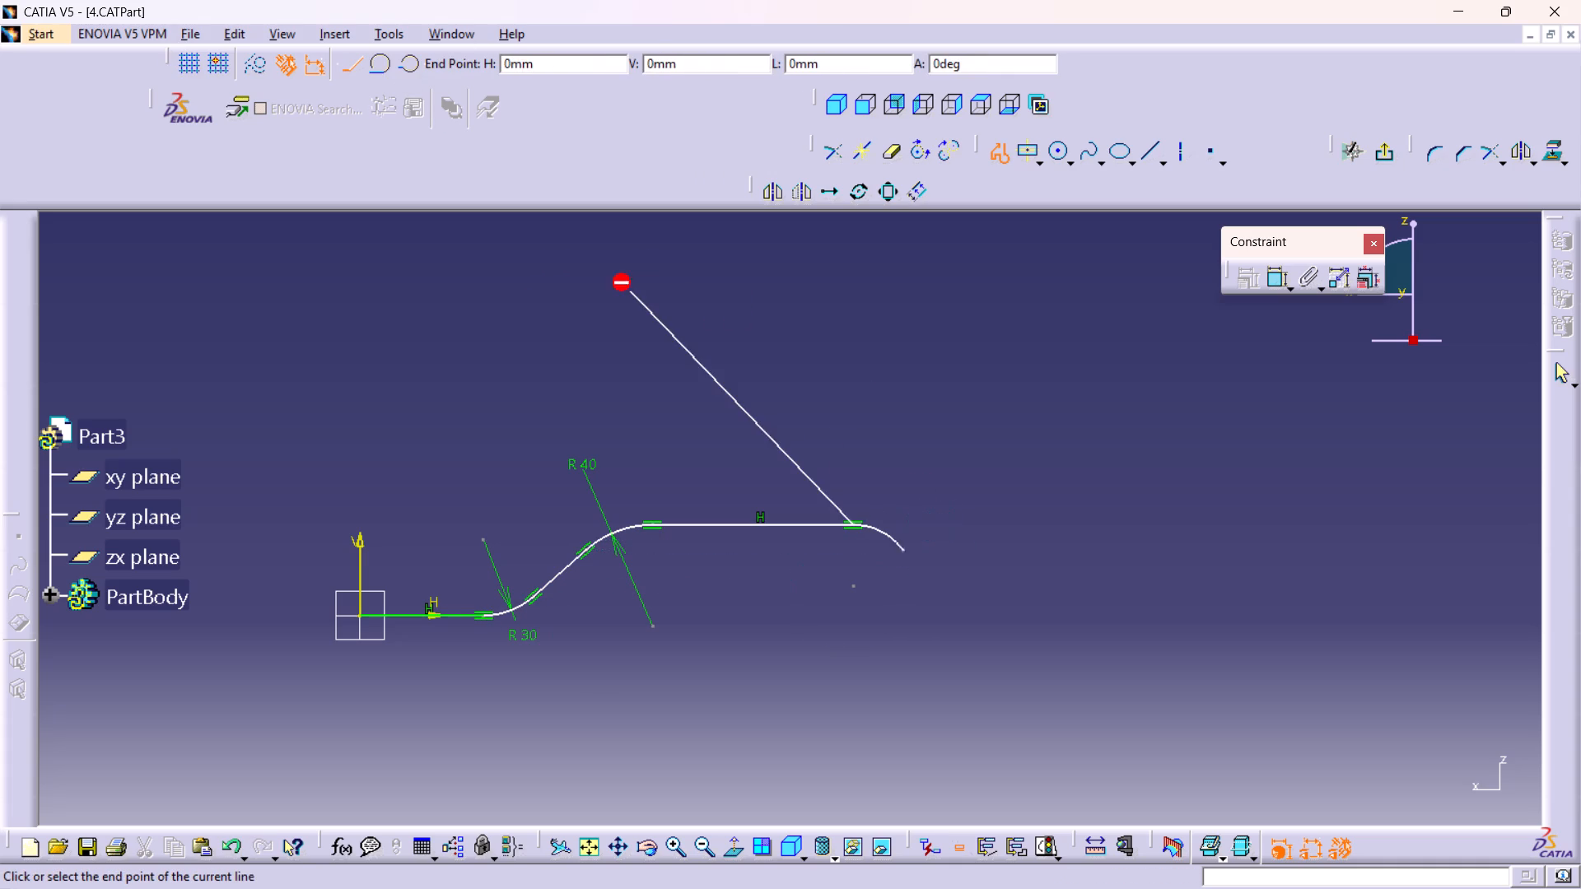
{"action": "left_click", "coordinate": [931, 597]}
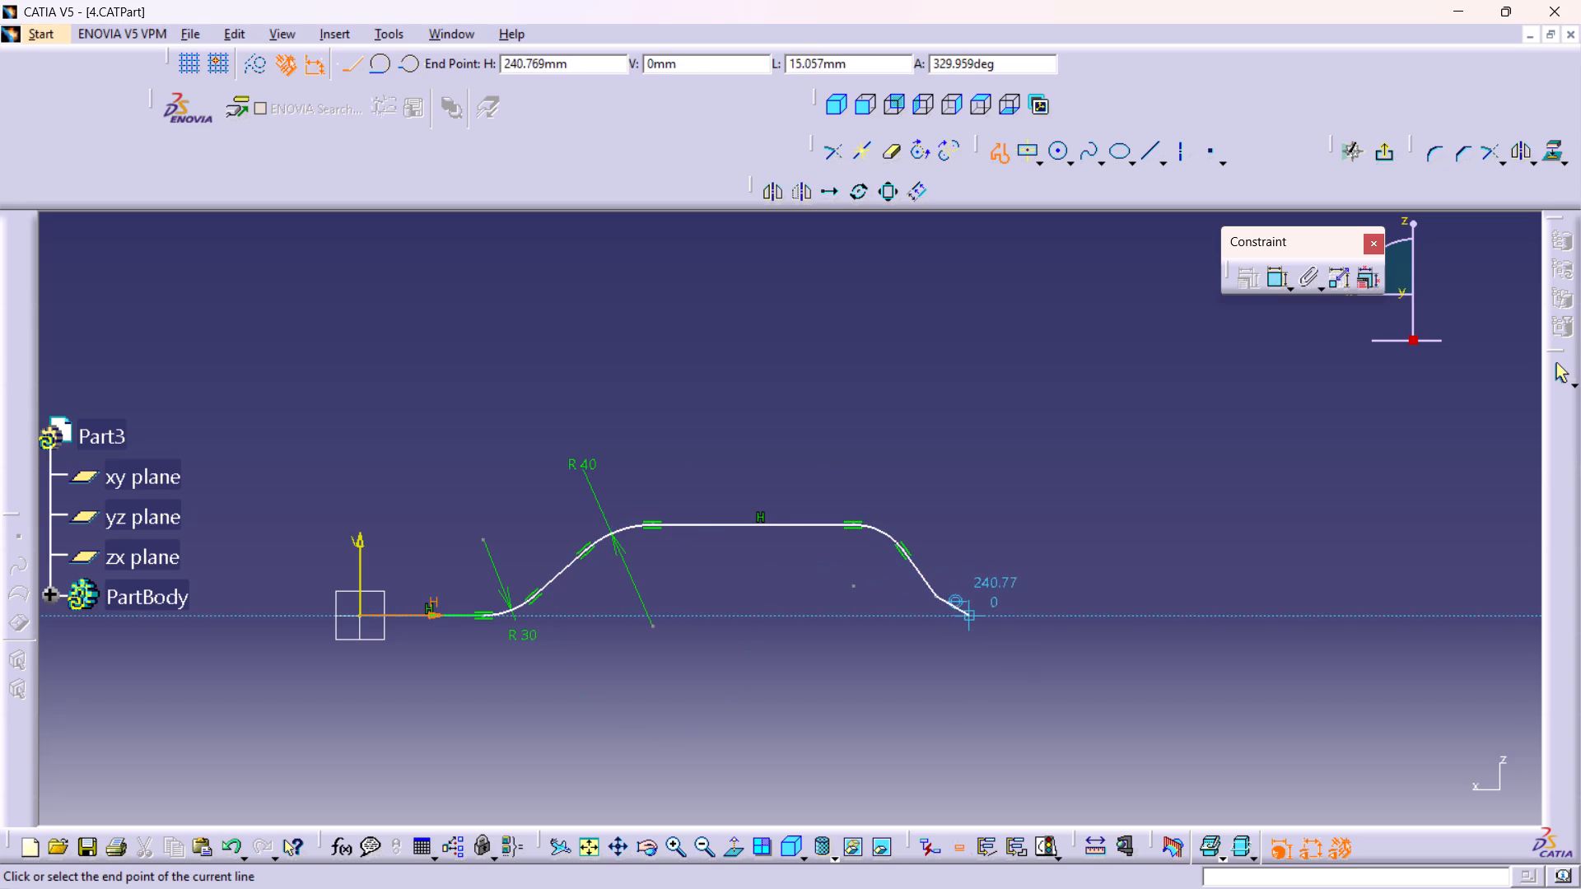
Continue the profile with a lower arc of about R 25 and an end line about 43 mm long level with the first line.
{"action": "left_click", "coordinate": [407, 66]}
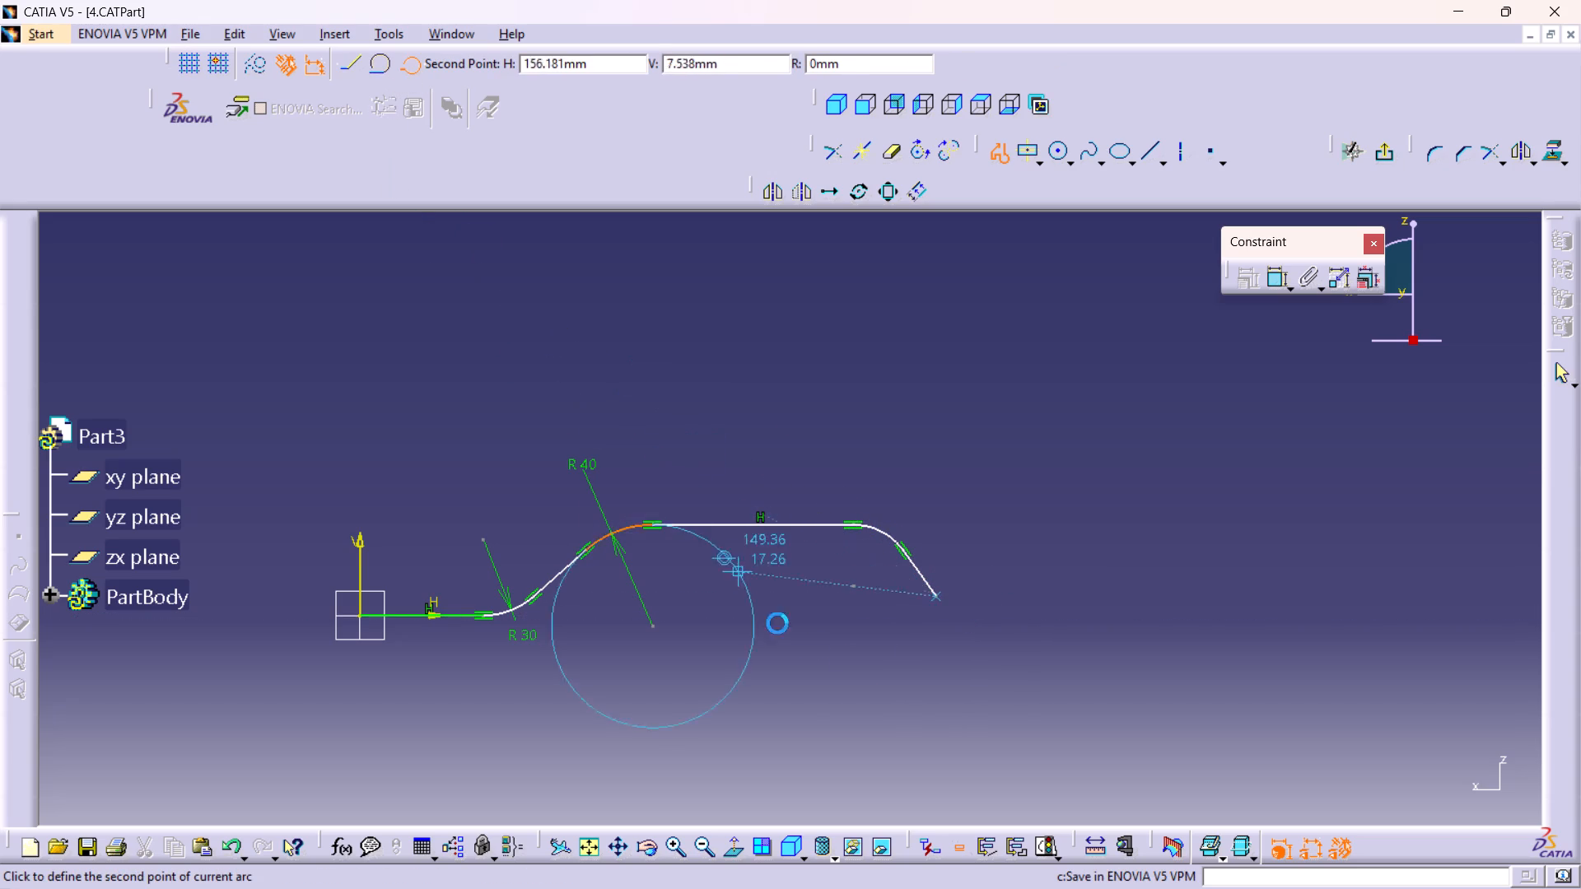
{"action": "left_click", "coordinate": [982, 612]}
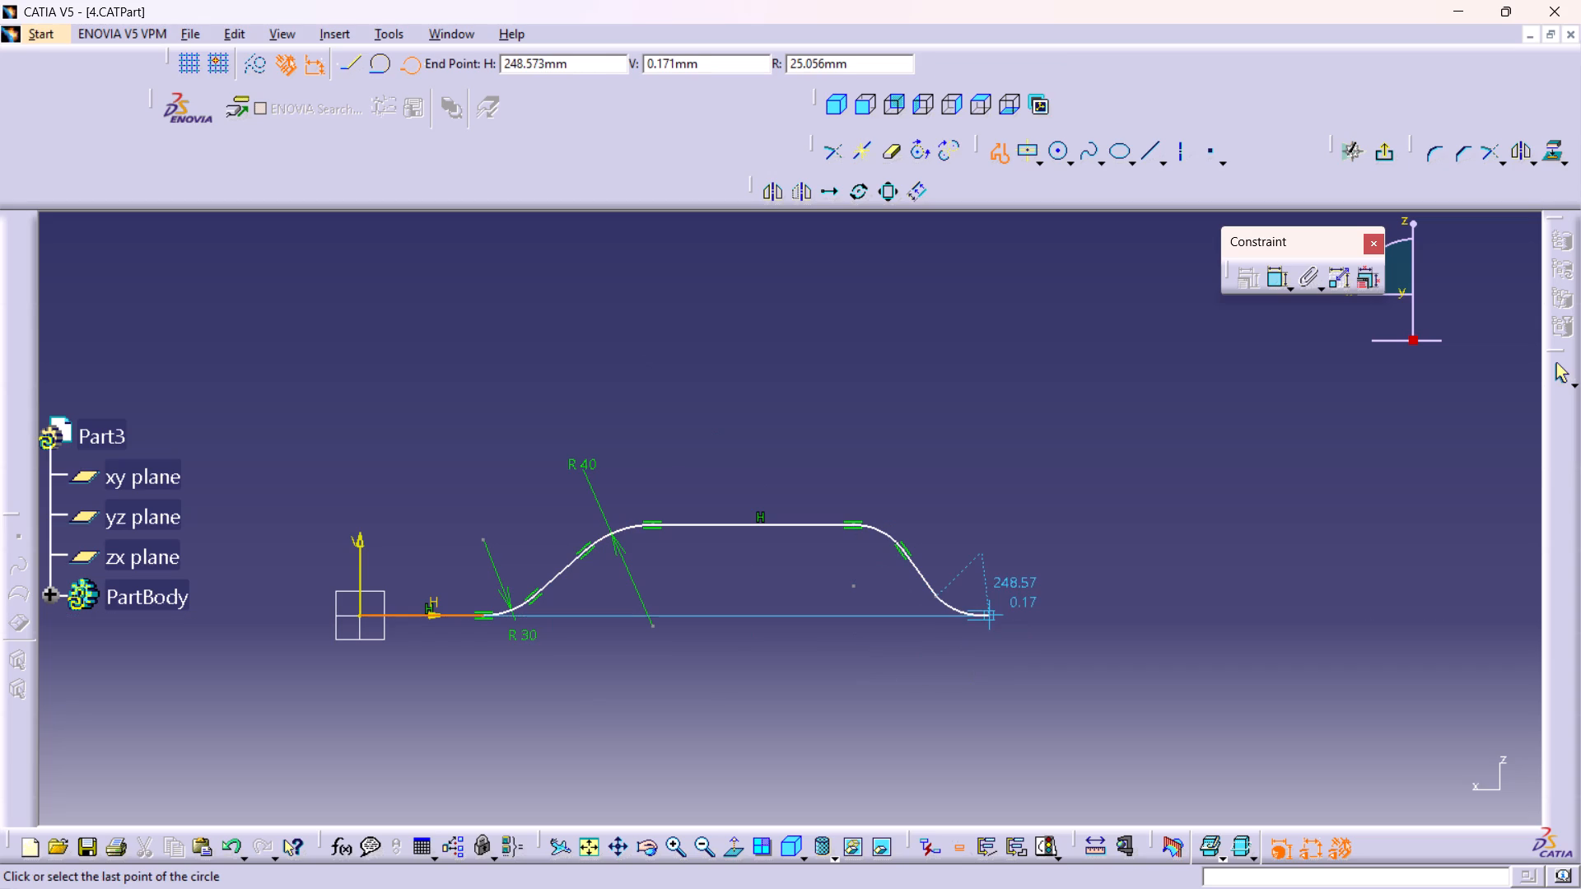
{"action": "left_click", "coordinate": [989, 613]}
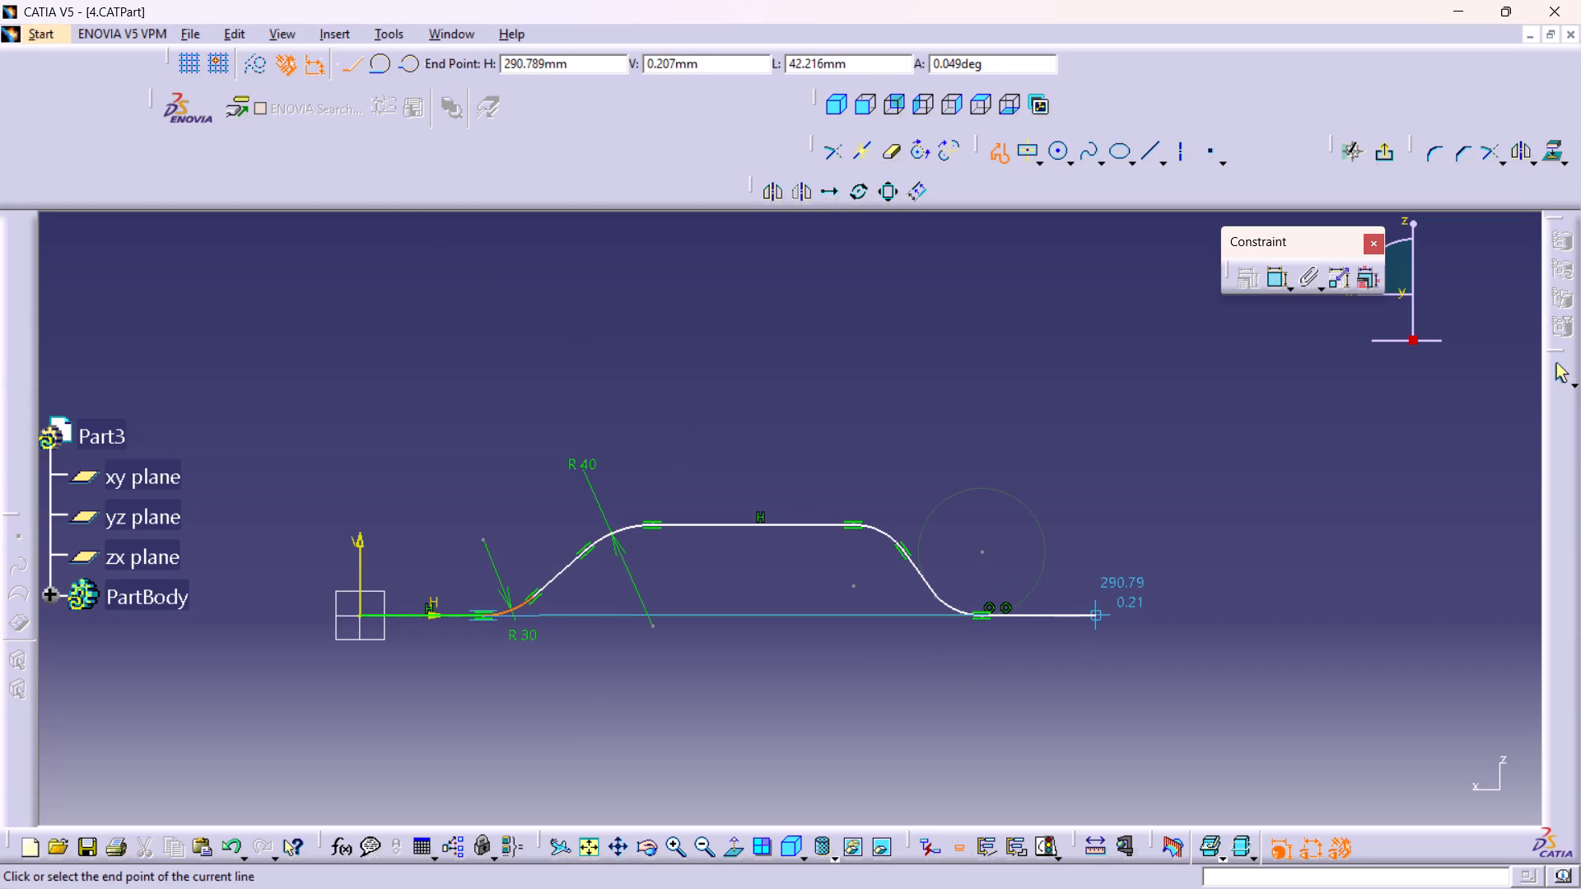
{"action": "left_click", "coordinate": [1100, 616]}
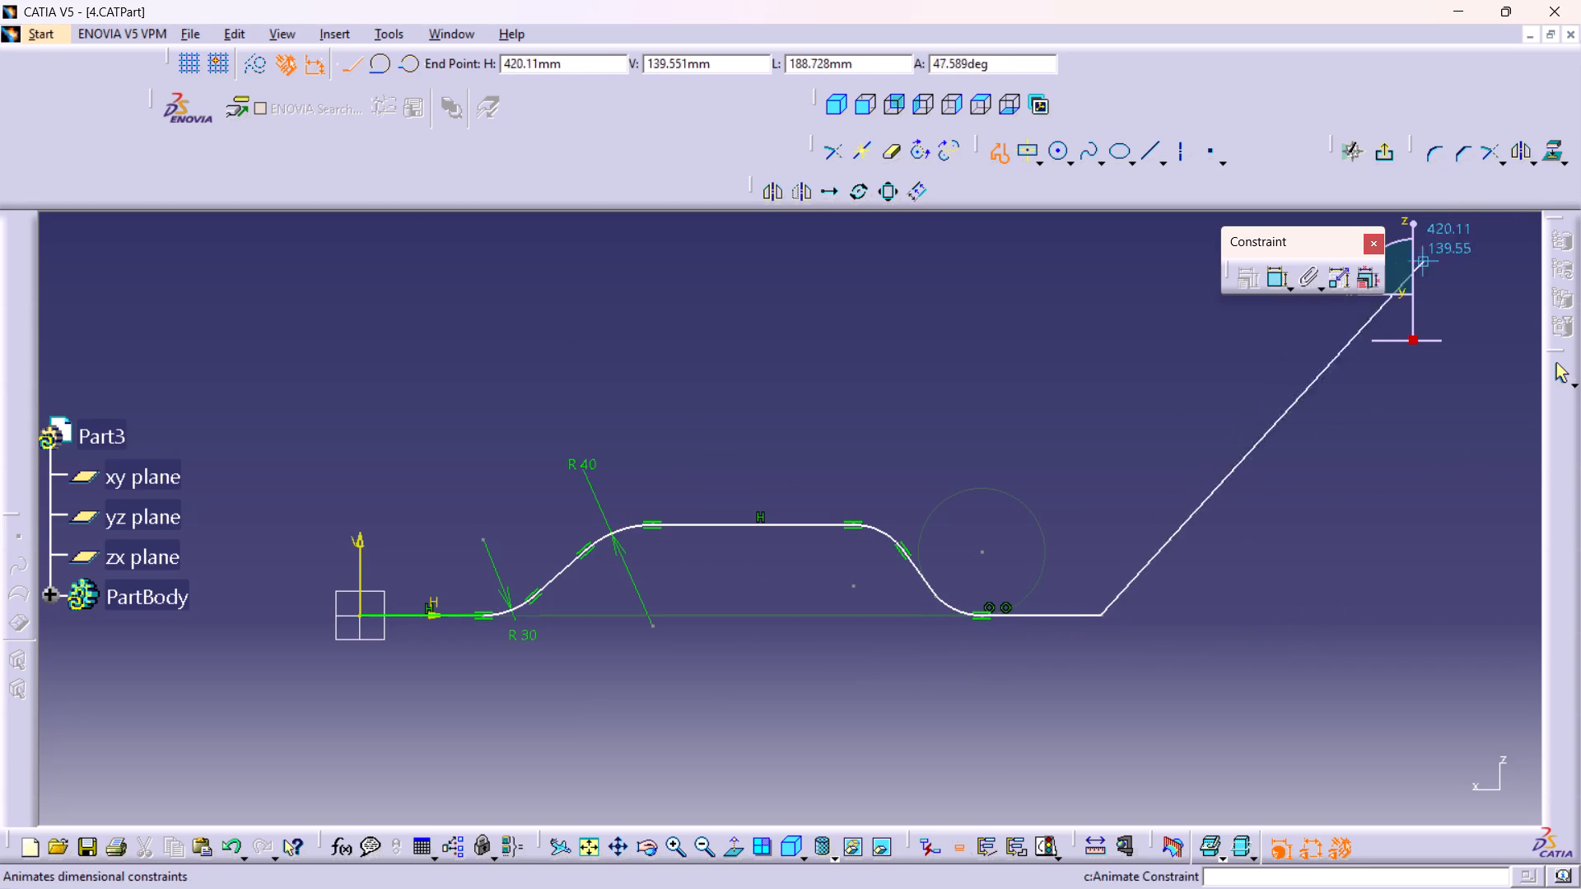
{"action": "left_click", "coordinate": [1560, 362]}
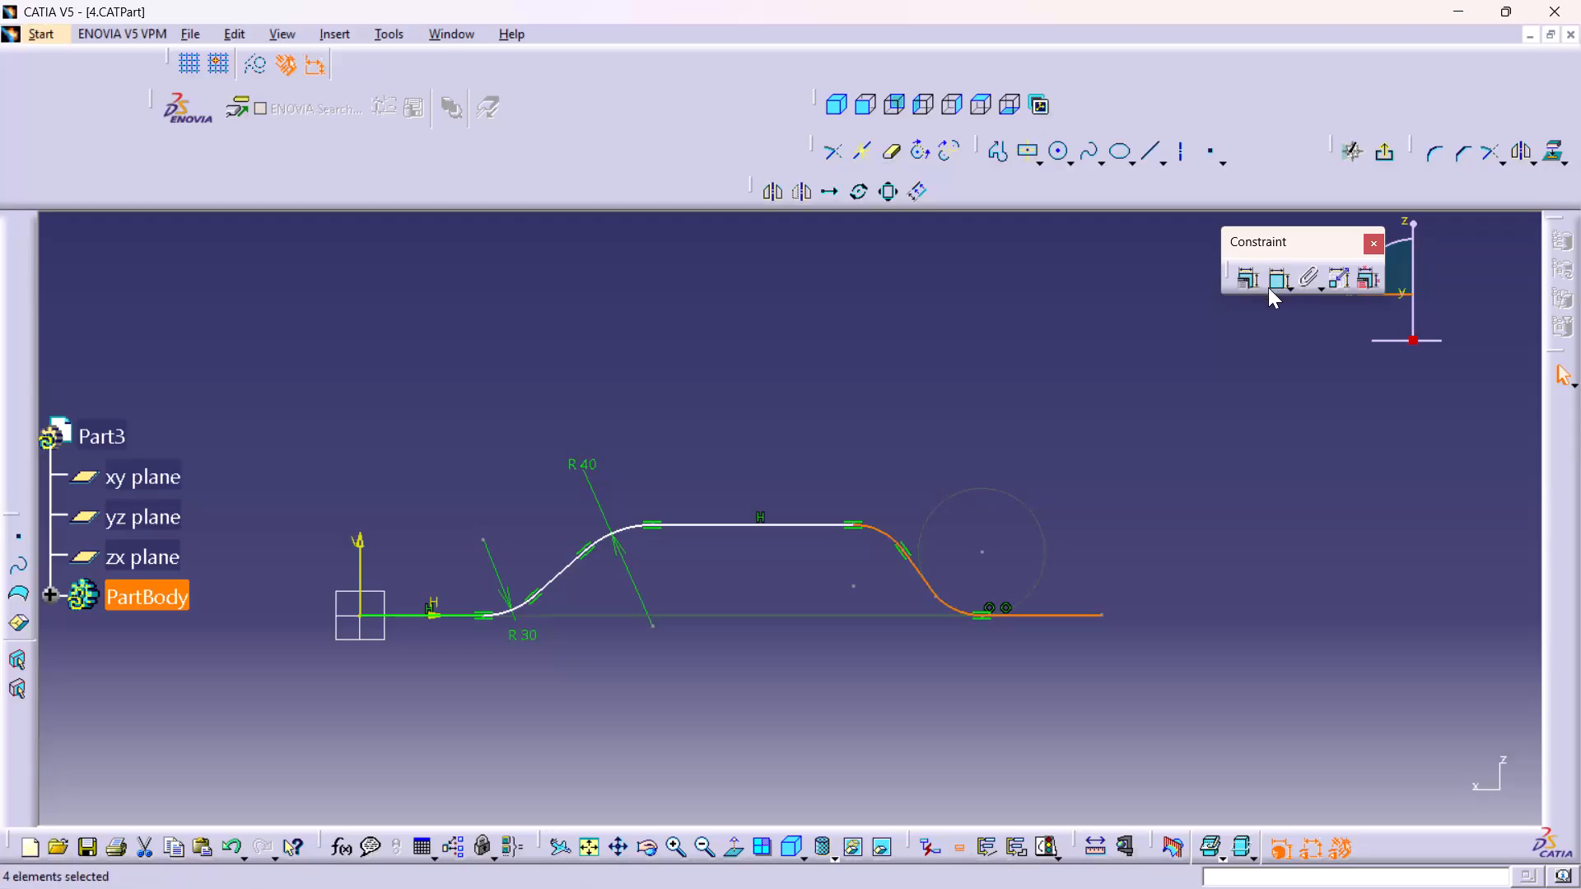
{"action": "left_click", "coordinate": [1234, 354]}
Dimension the radius of the new descending side's upper arc.
{"action": "left_click", "coordinate": [1278, 267]}
{"action": "left_click_drag", "start_coordinate": [1278, 267], "coordinate": [1271, 284]}
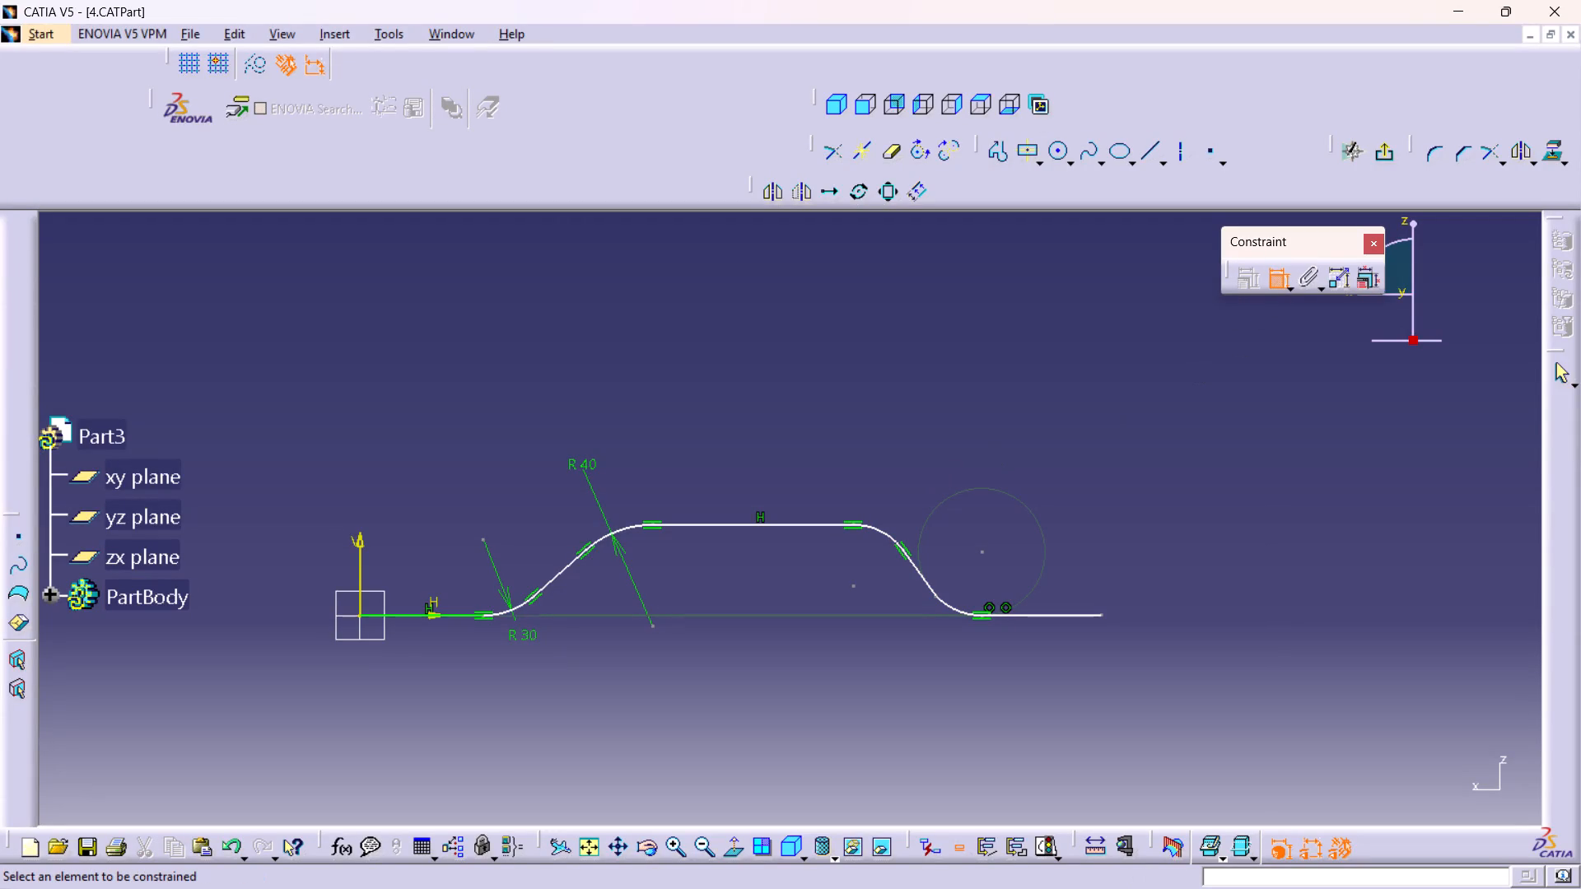
{"action": "left_click", "coordinate": [881, 533]}
{"action": "left_click", "coordinate": [911, 516]}
{"action": "left_click", "coordinate": [912, 509]}
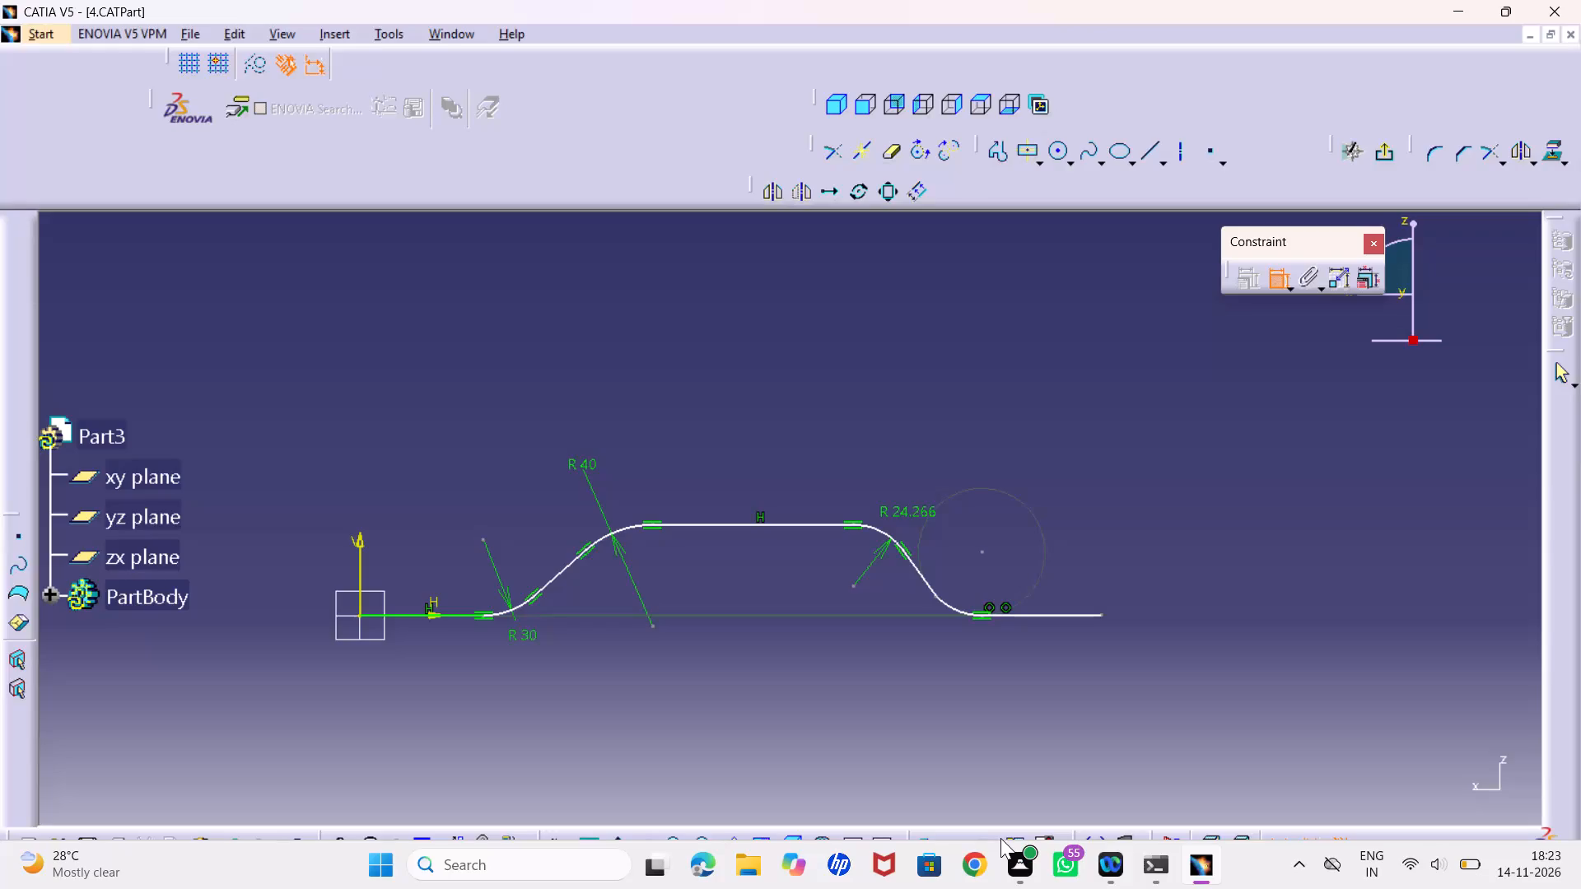
Make the descending side's lower arc tangent to the sloped line.
{"action": "left_click", "coordinate": [946, 605]}
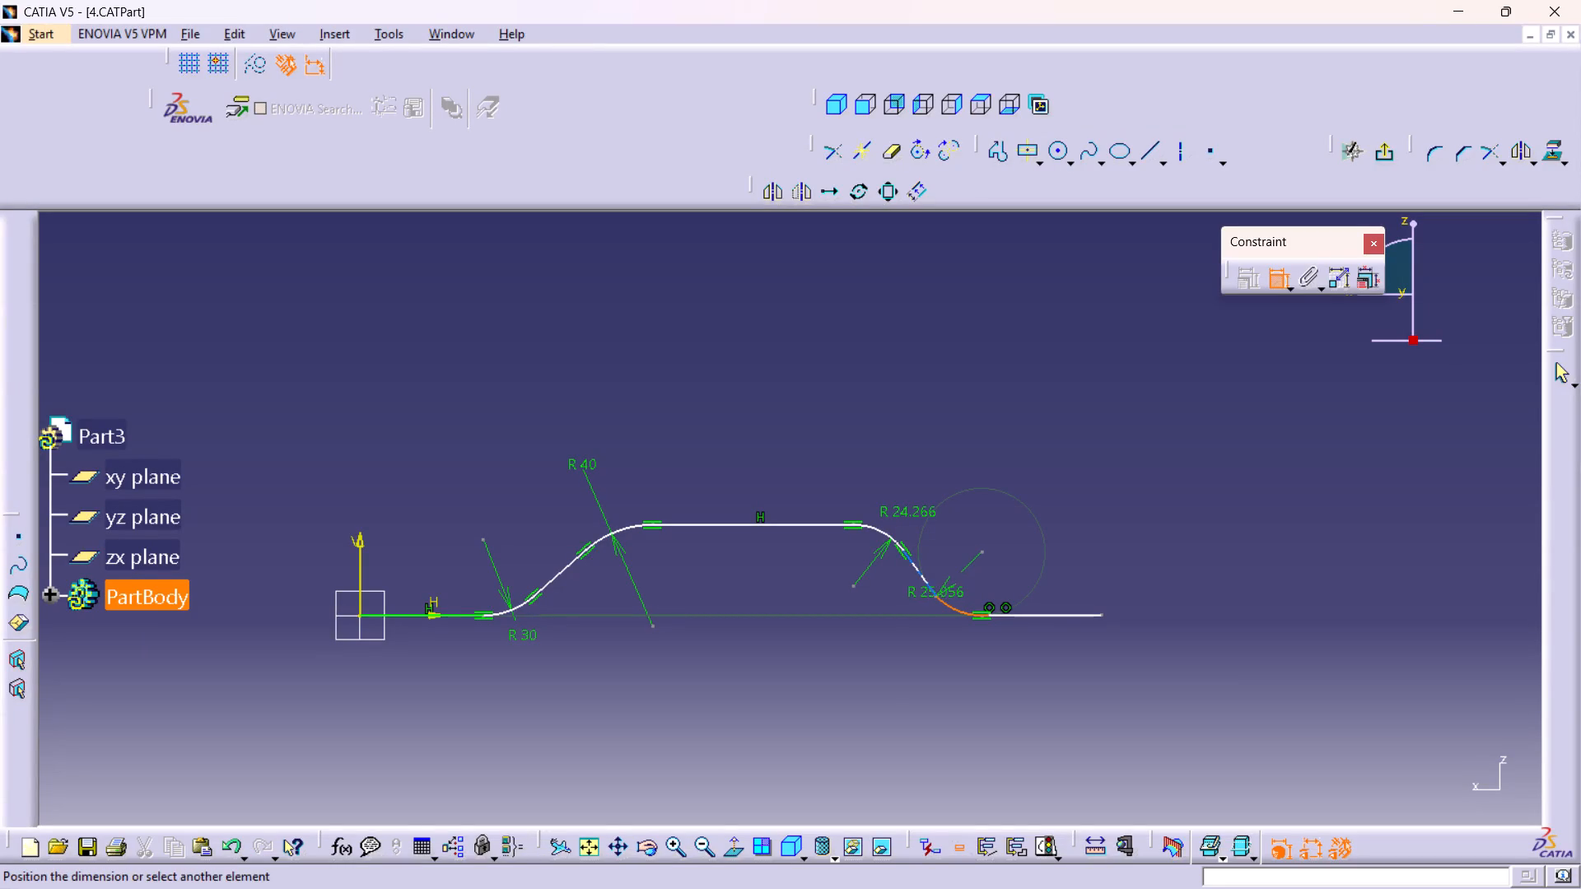
{"action": "left_click", "coordinate": [928, 581]}
{"action": "right_click", "coordinate": [1061, 533]}
{"action": "left_click", "coordinate": [1142, 621]}
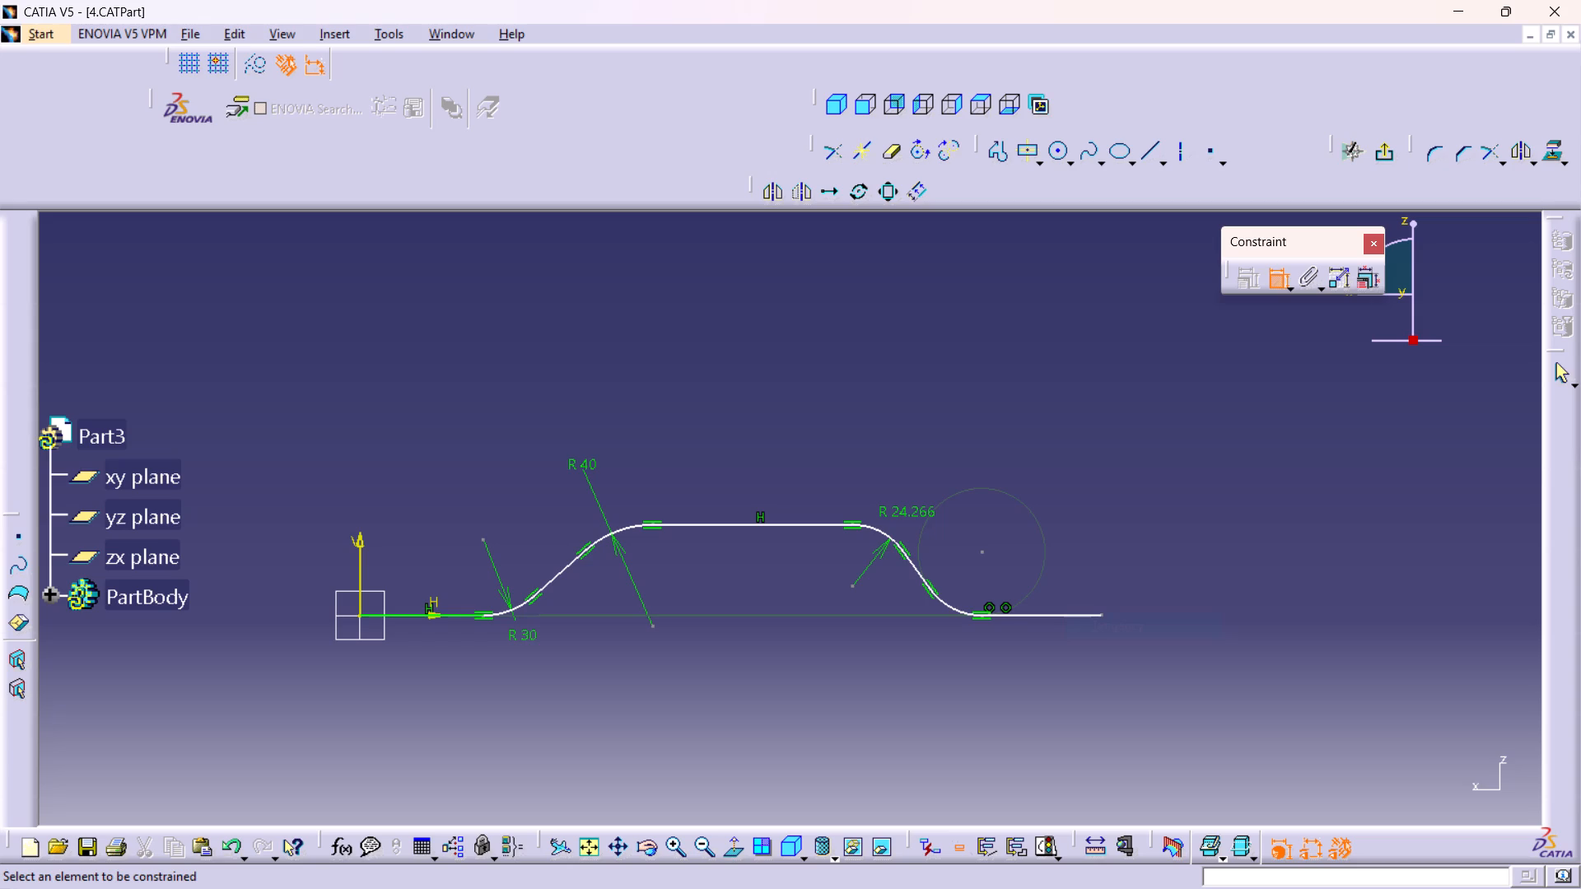
Apply a coincidence constraint between the first line at the origin and the profile's end line.
{"action": "left_click", "coordinate": [451, 616]}
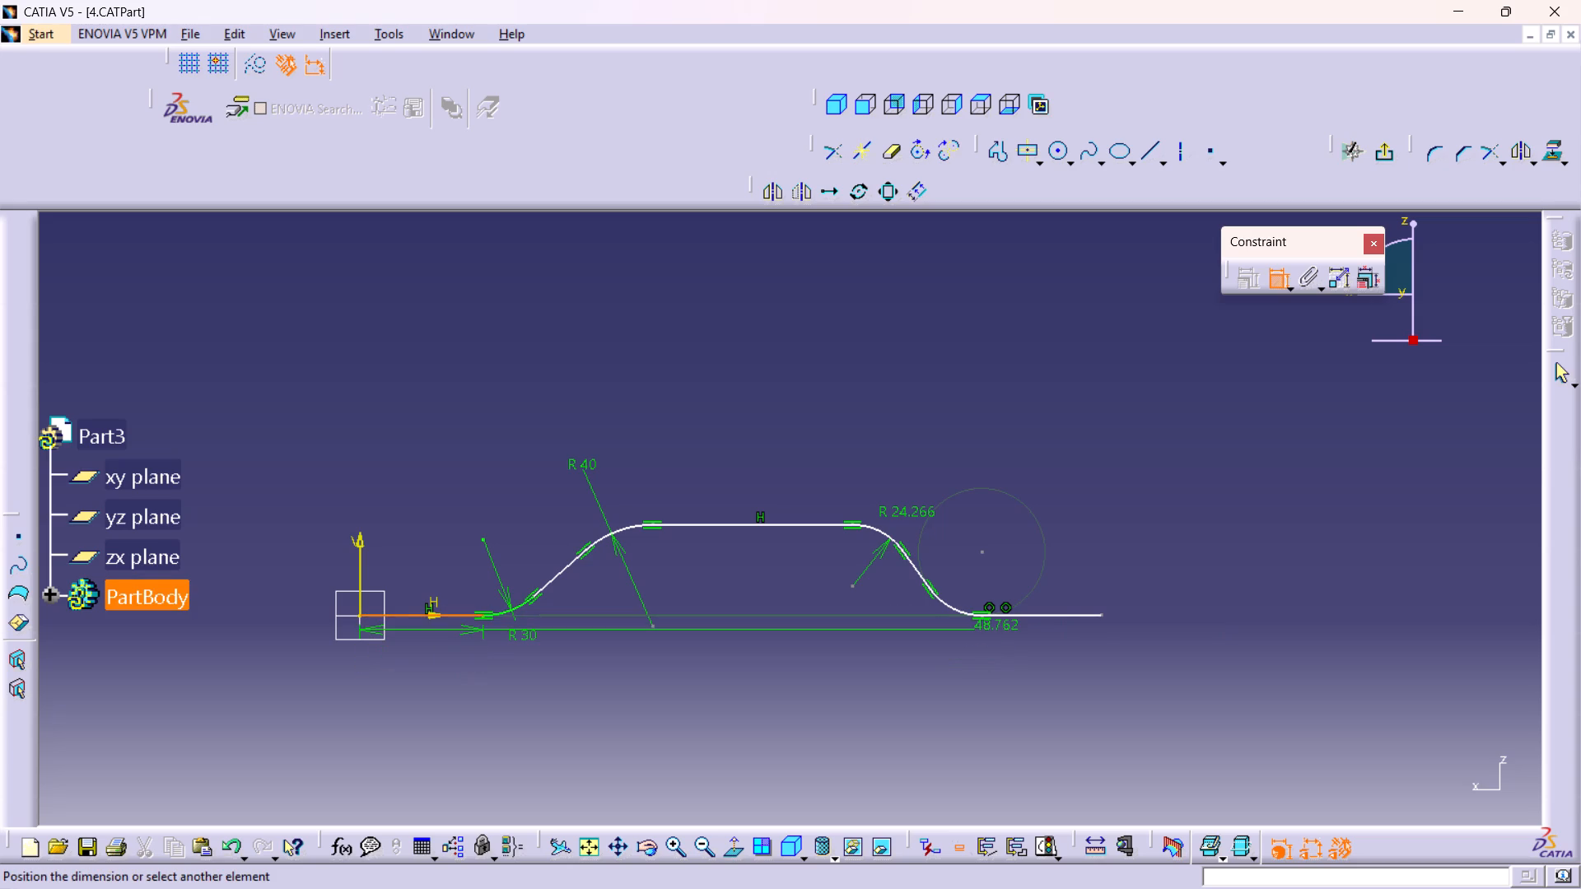
{"action": "left_click", "coordinate": [1052, 616]}
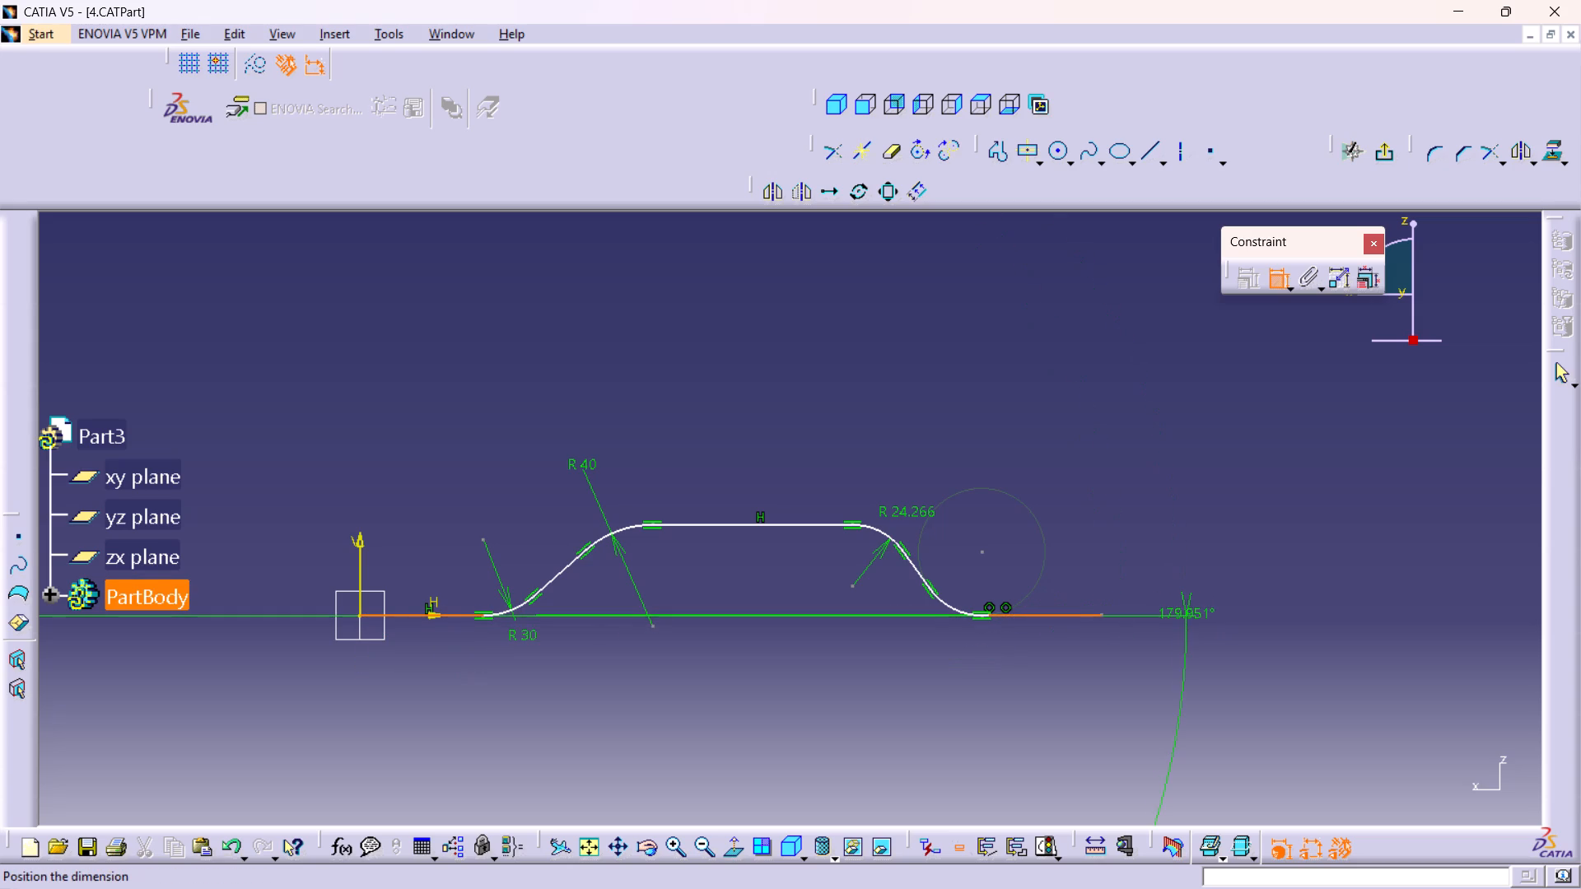
{"action": "right_click", "coordinate": [1136, 661]}
{"action": "left_click", "coordinate": [1180, 785]}
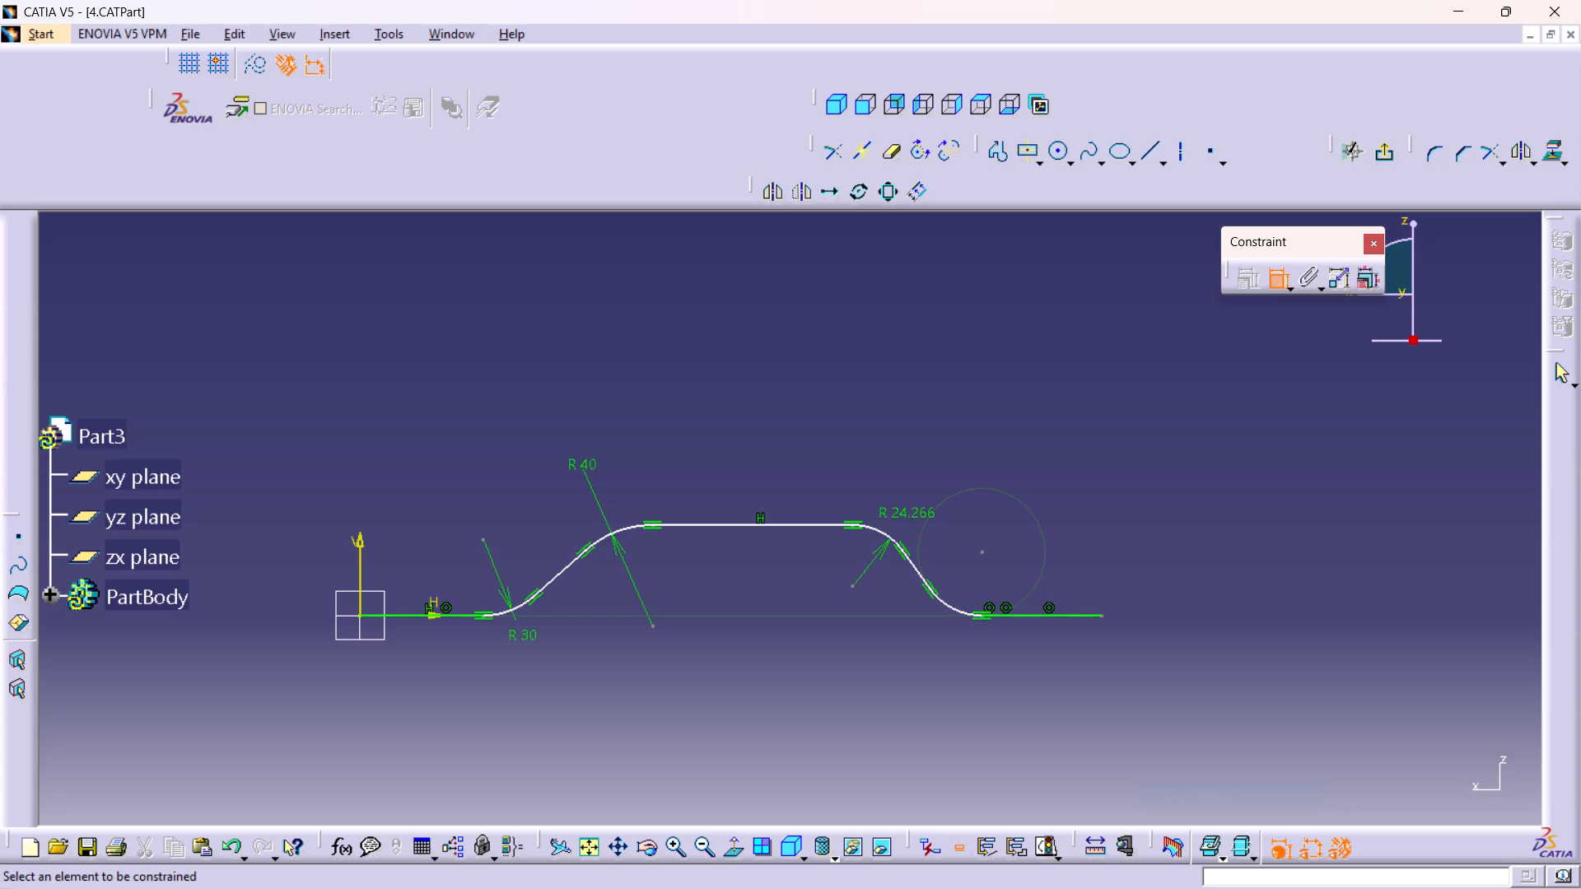
Dimension the radius of the descending side's lower arc and set it to 30 mm.
{"action": "left_click", "coordinate": [952, 607]}
{"action": "left_click", "coordinate": [926, 640]}
{"action": "double_click", "coordinate": [920, 639]}
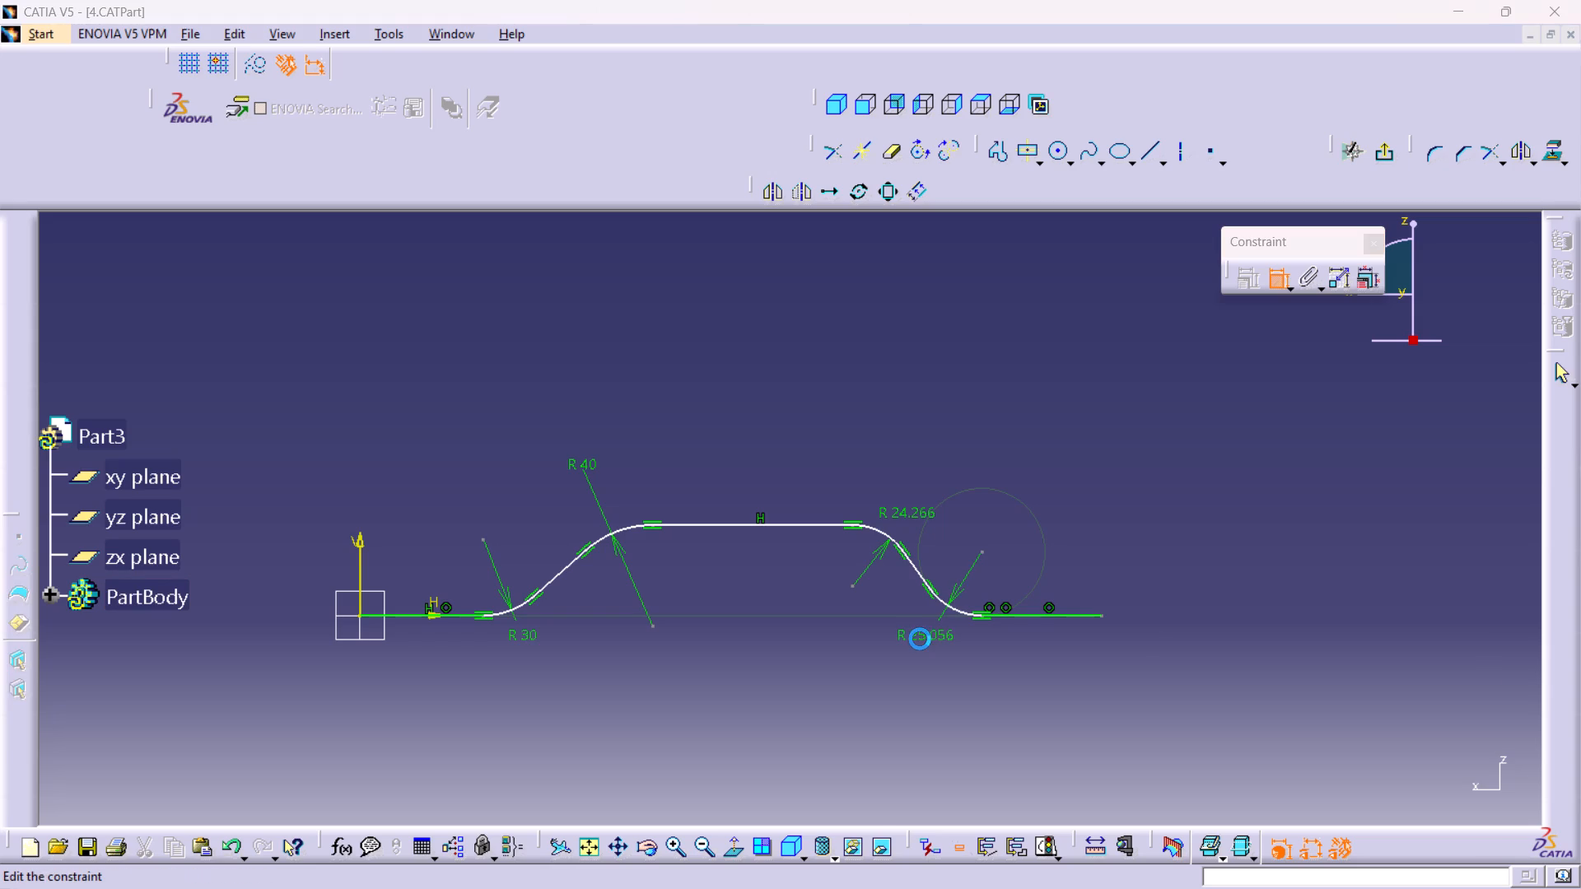
{"action": "type", "text": "30"}
{"action": "key", "text": "Return"}
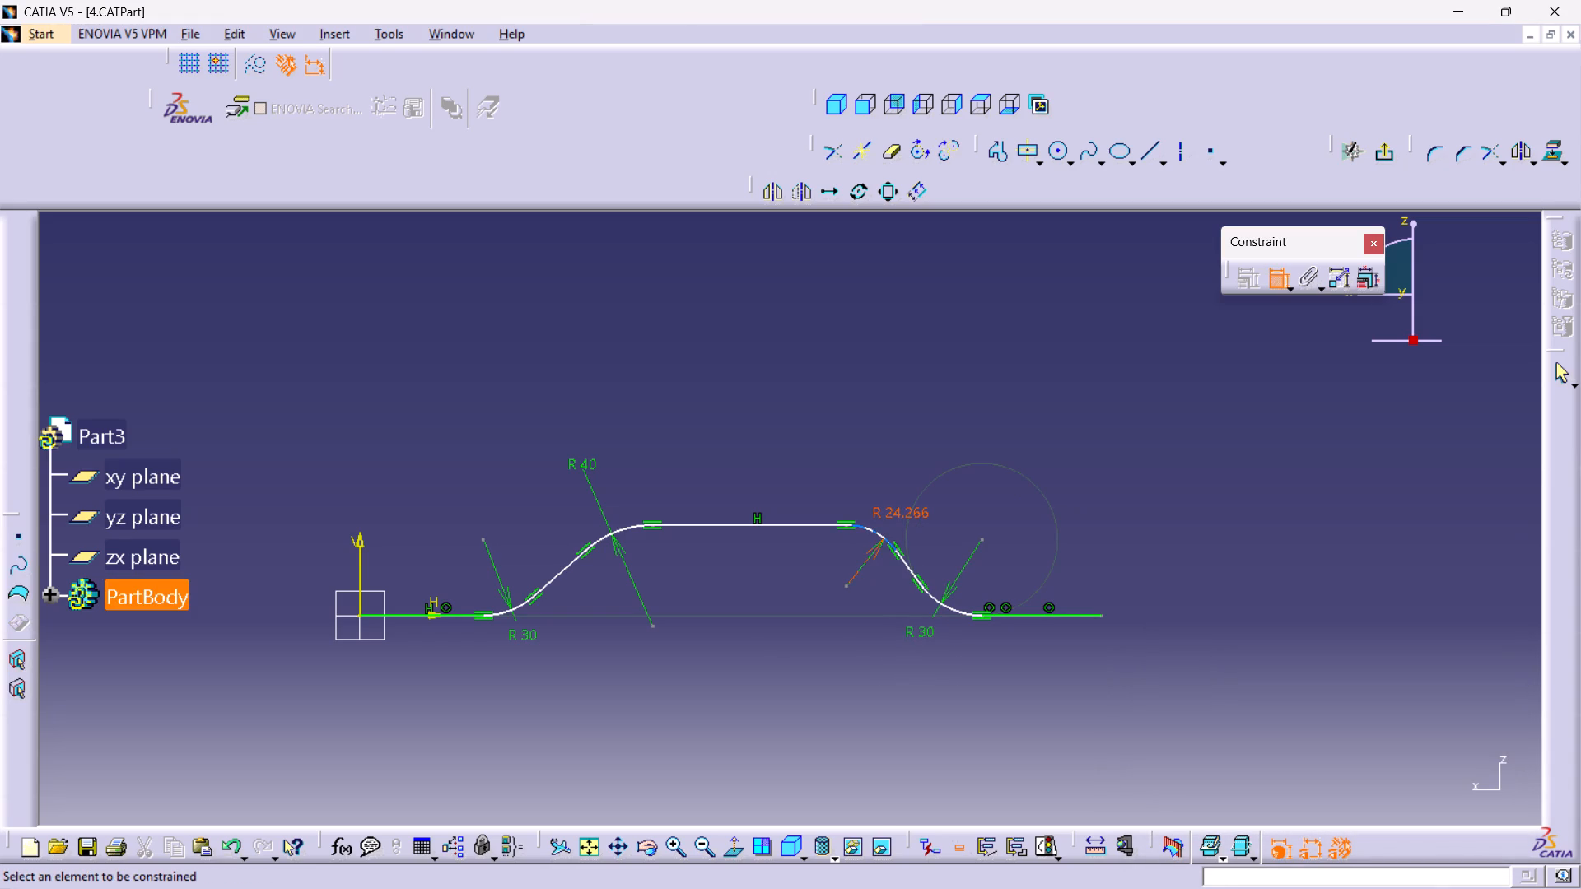
Set the radius of the descending side's upper arc to 40 mm.
{"action": "double_click", "coordinate": [902, 510]}
{"action": "type", "text": "40"}
{"action": "key", "text": "Return"}
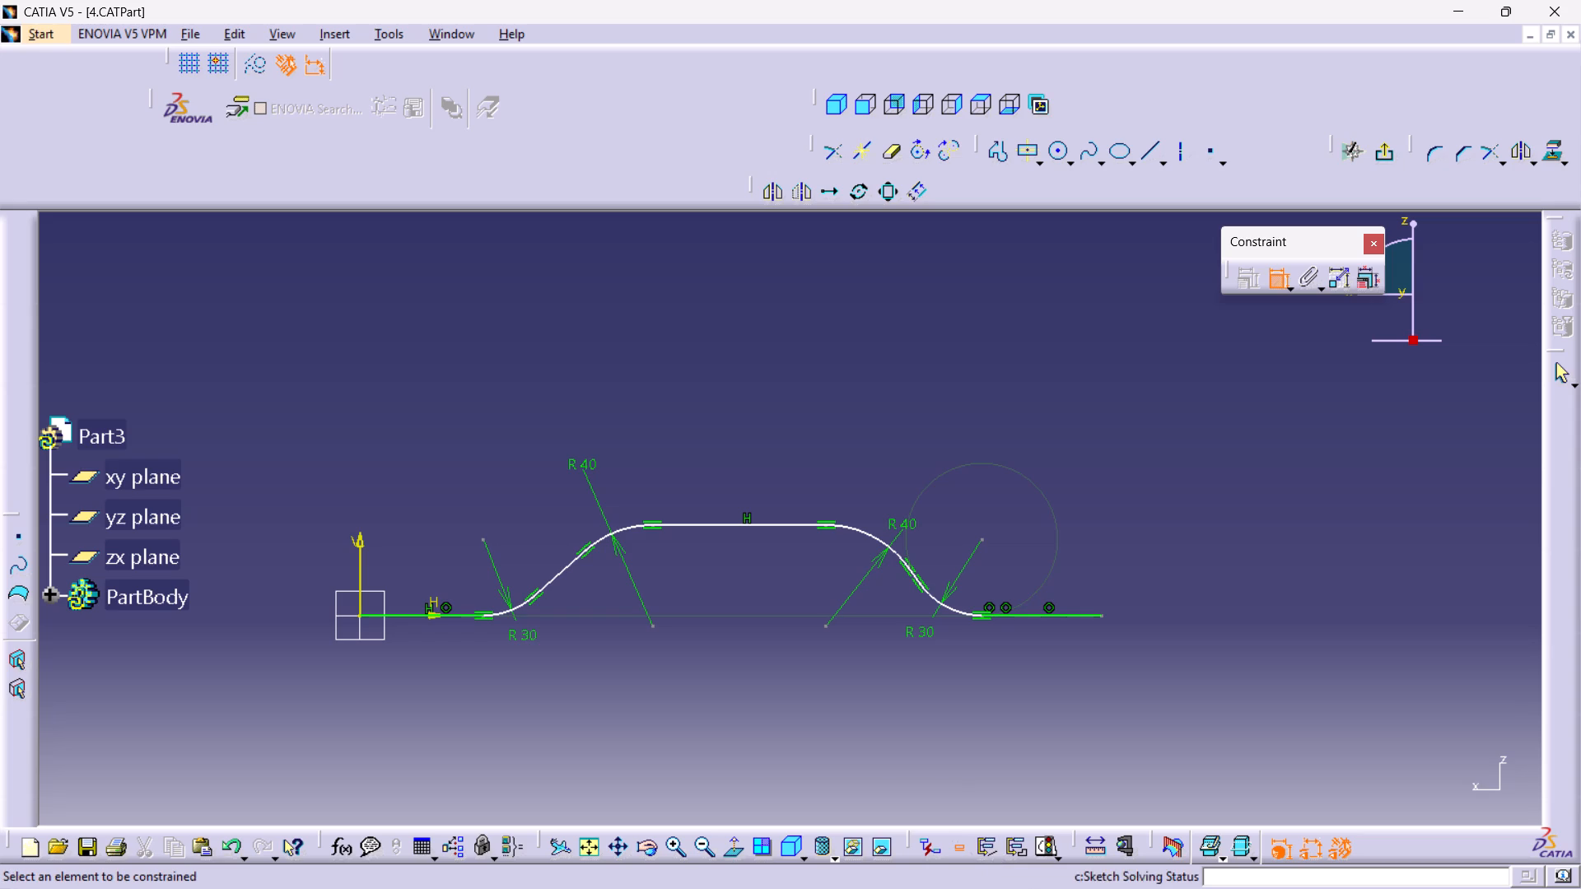
Dimension the angle between the descending sloped line and the profile's end line and set it to 140°.
{"action": "middle_click_drag", "start_coordinate": [879, 565], "coordinate": [857, 480]}
{"action": "right_click", "coordinate": [879, 565]}
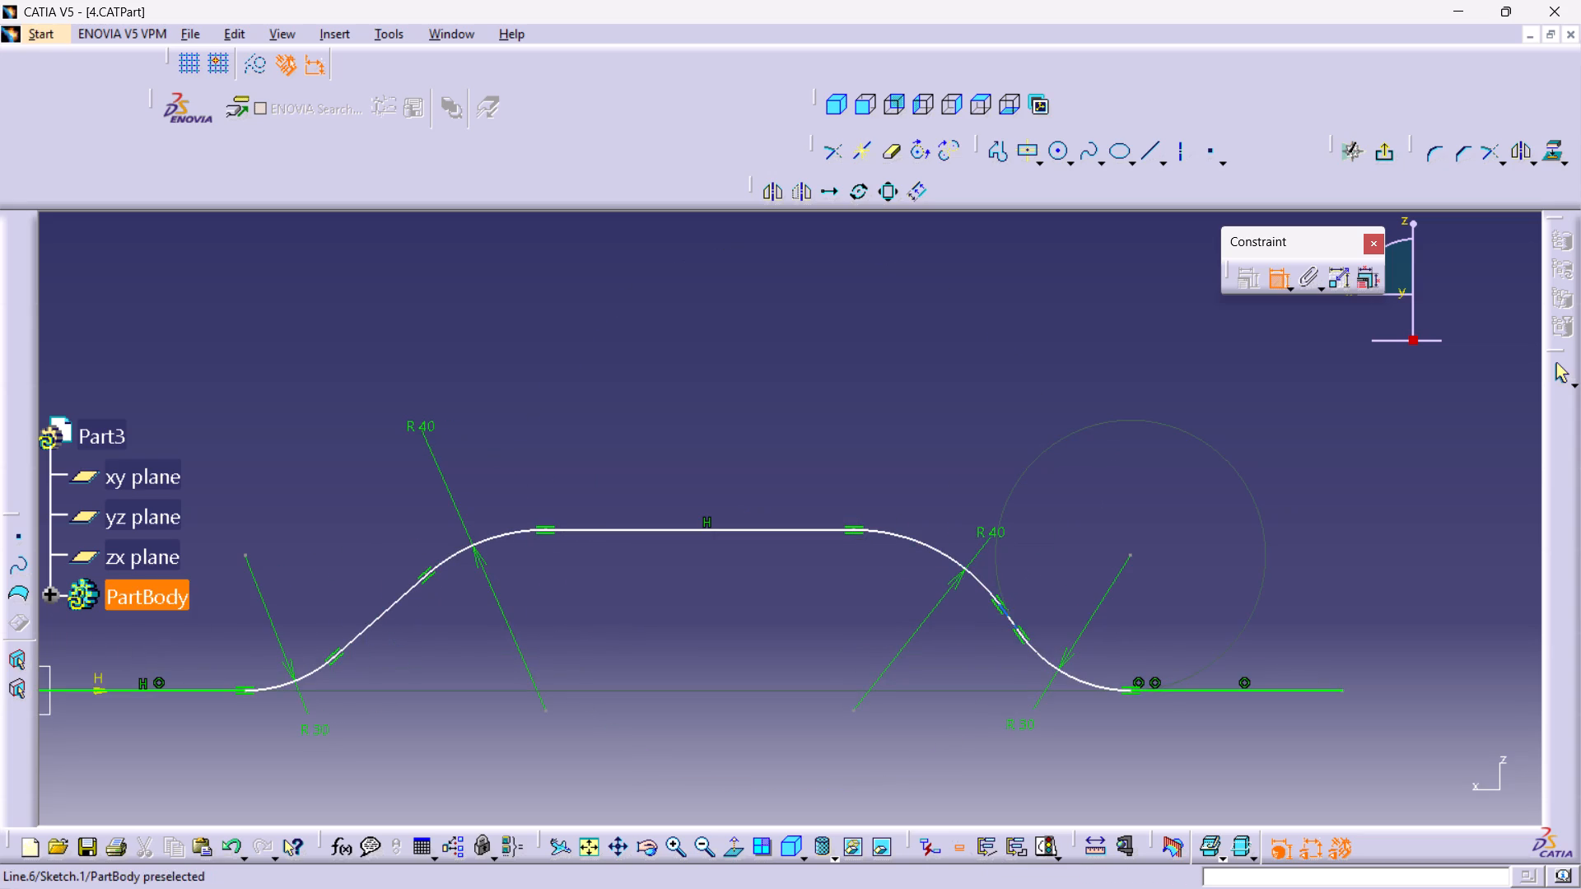
{"action": "middle_click_drag", "start_coordinate": [1115, 547], "coordinate": [1092, 484]}
{"action": "right_click", "coordinate": [1115, 547]}
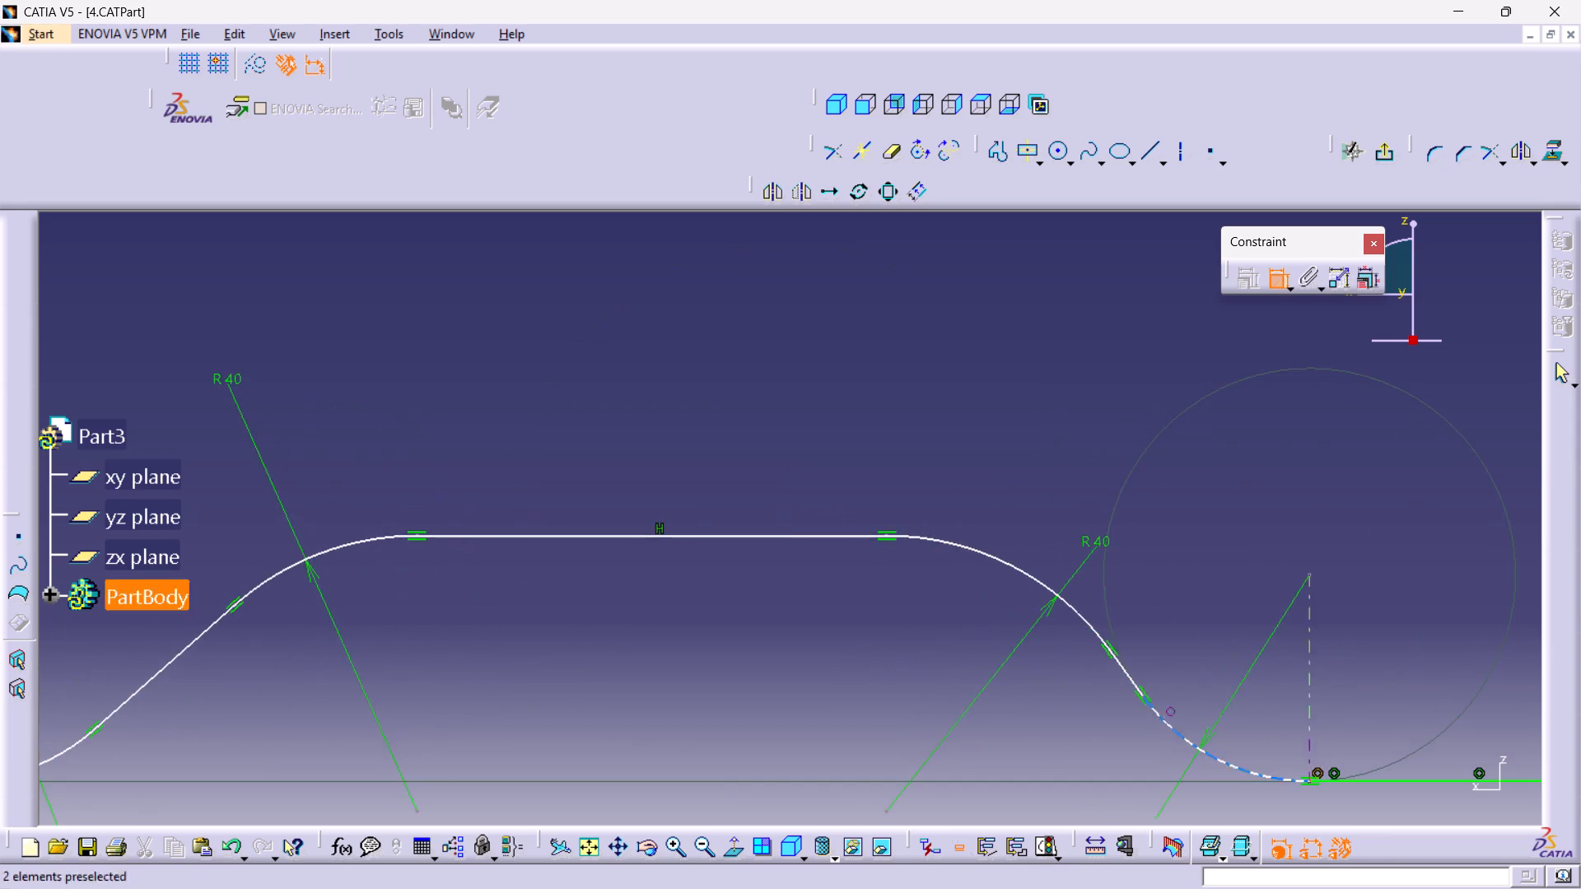
{"action": "middle_click_drag", "start_coordinate": [1112, 579], "coordinate": [1025, 444]}
{"action": "left_click", "coordinate": [1280, 281]}
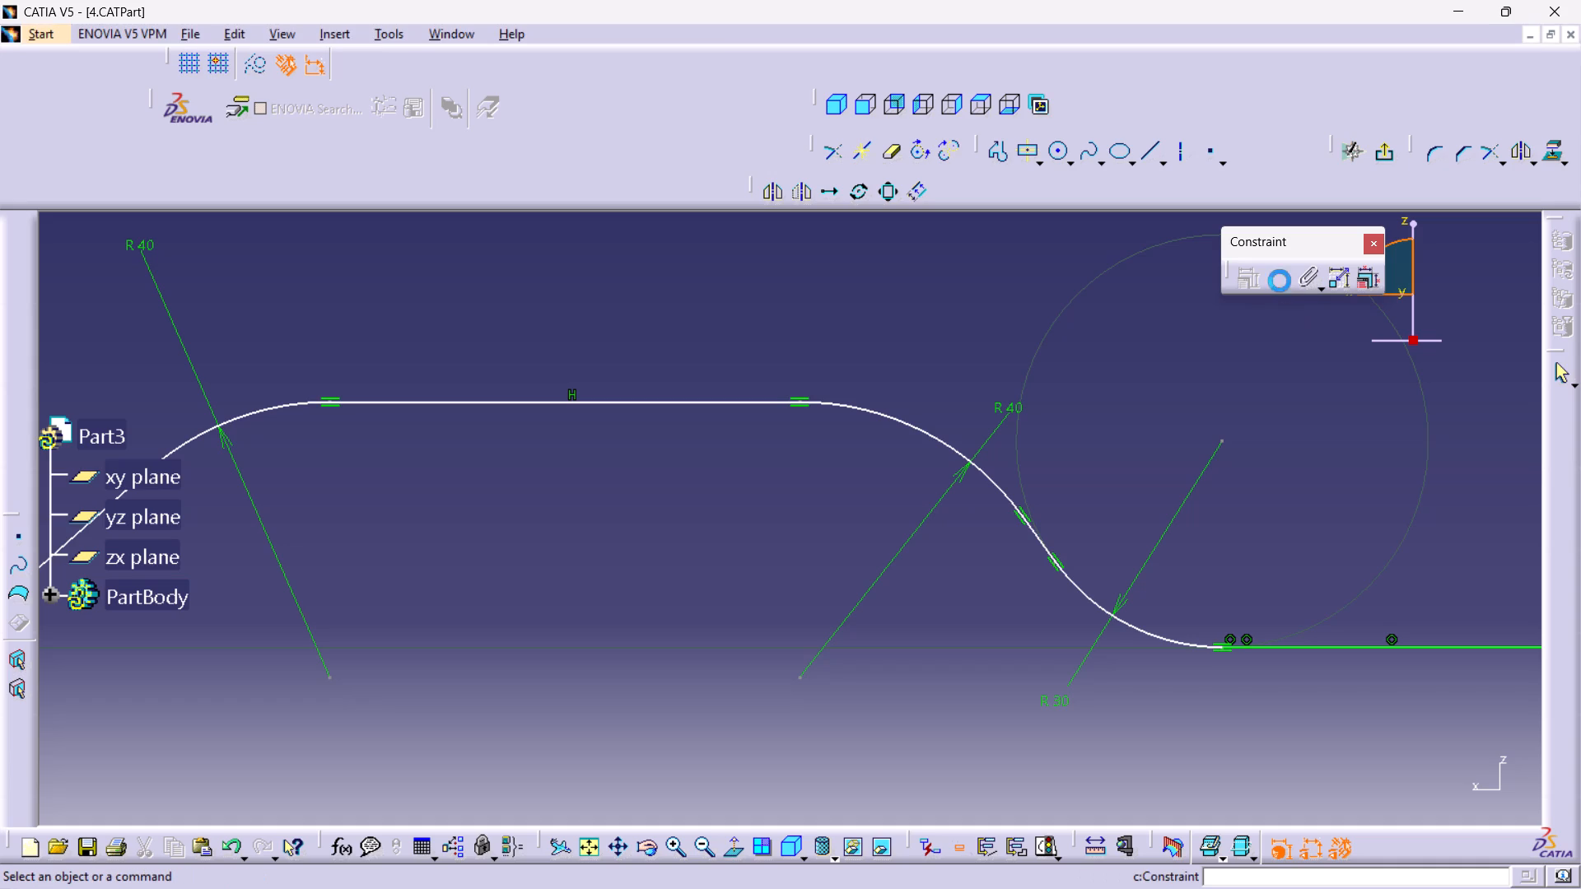
{"action": "left_click_drag", "start_coordinate": [1021, 517], "coordinate": [1019, 514]}
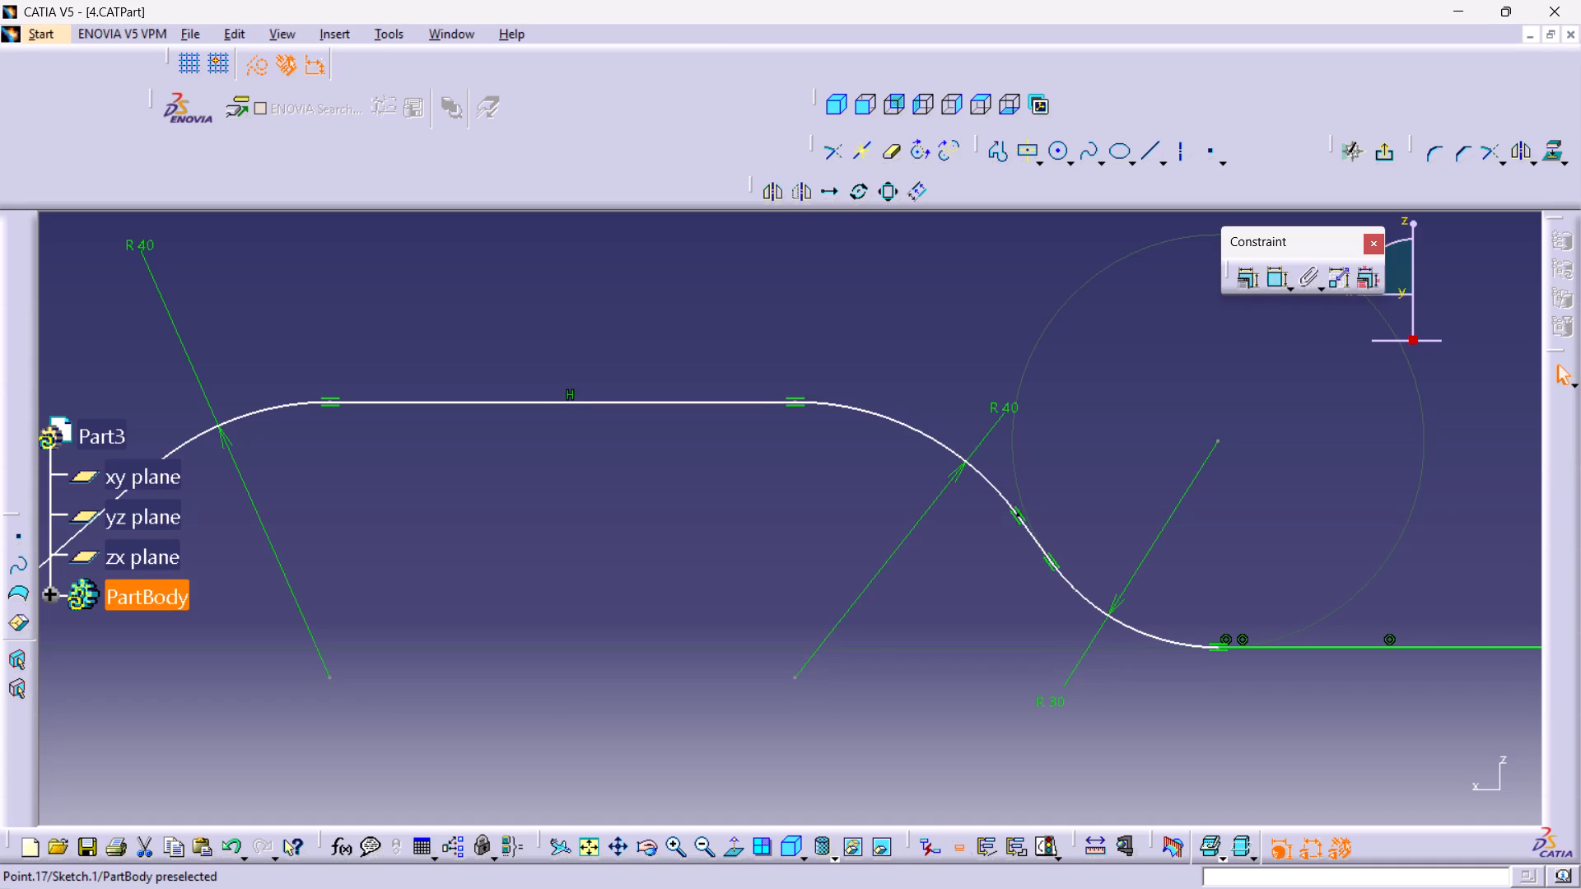
{"action": "left_click_drag", "start_coordinate": [1019, 514], "coordinate": [1010, 502]}
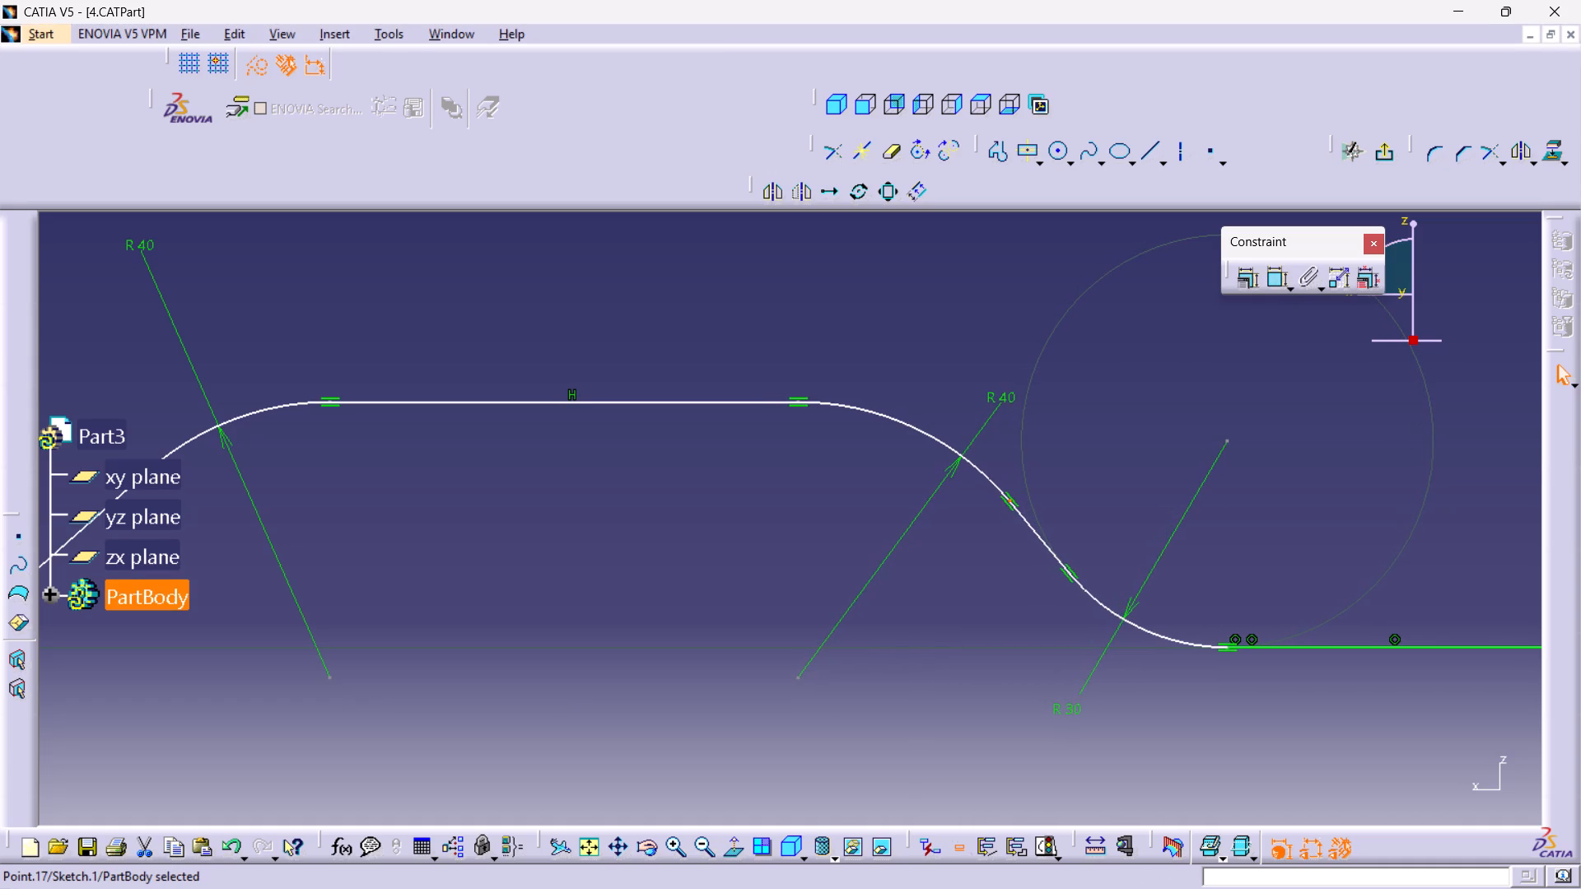
{"action": "double_click", "coordinate": [1272, 277]}
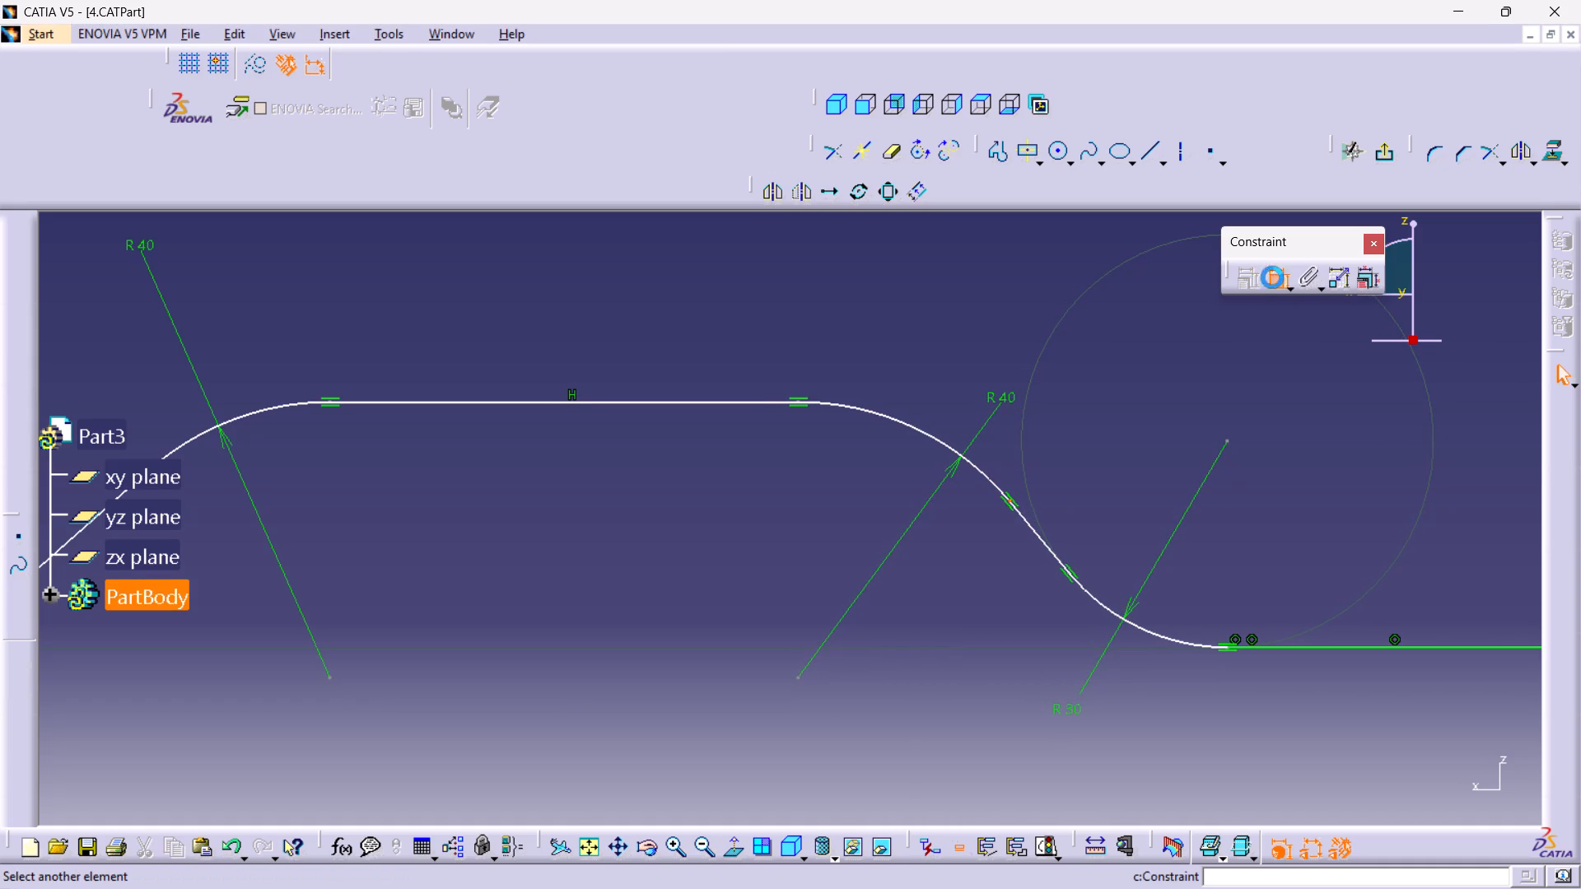
{"action": "left_click", "coordinate": [1037, 532]}
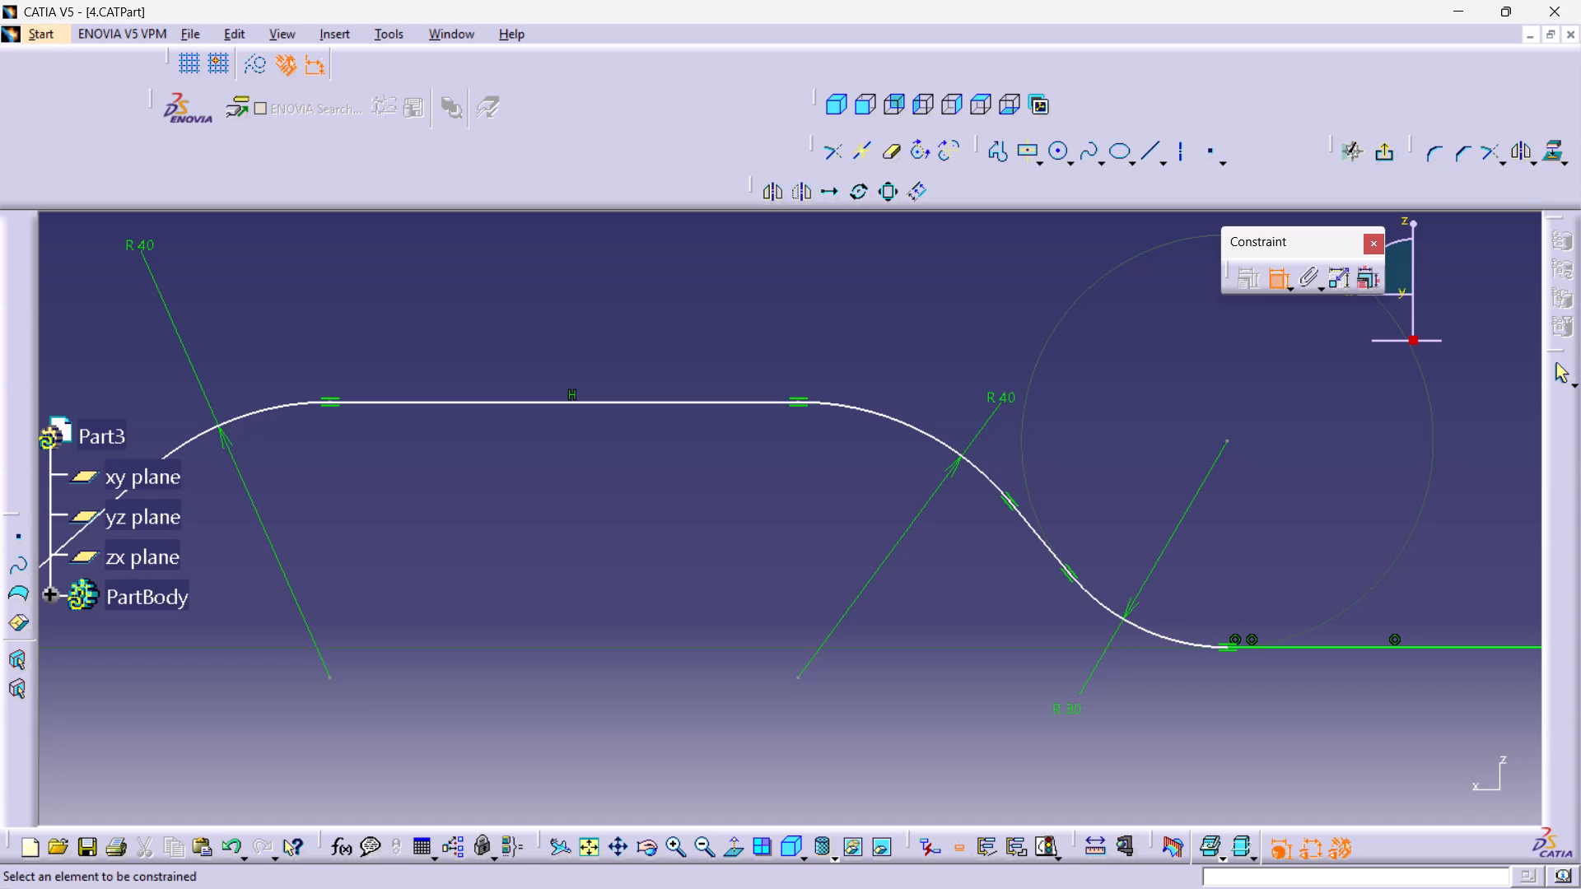
{"action": "left_click", "coordinate": [1032, 525]}
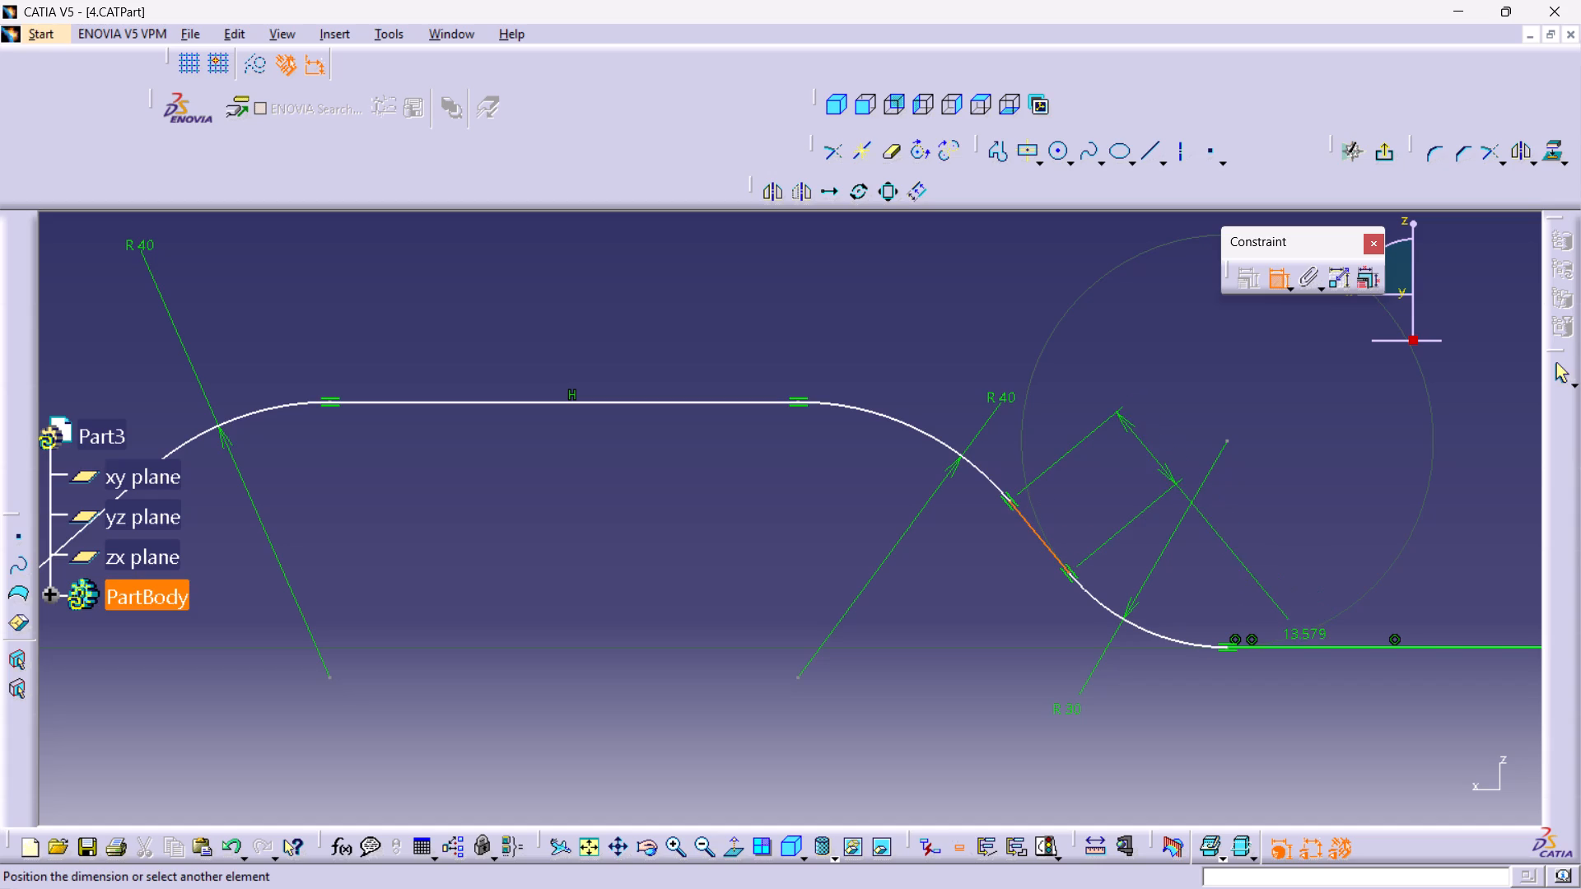
{"action": "left_click", "coordinate": [1295, 645]}
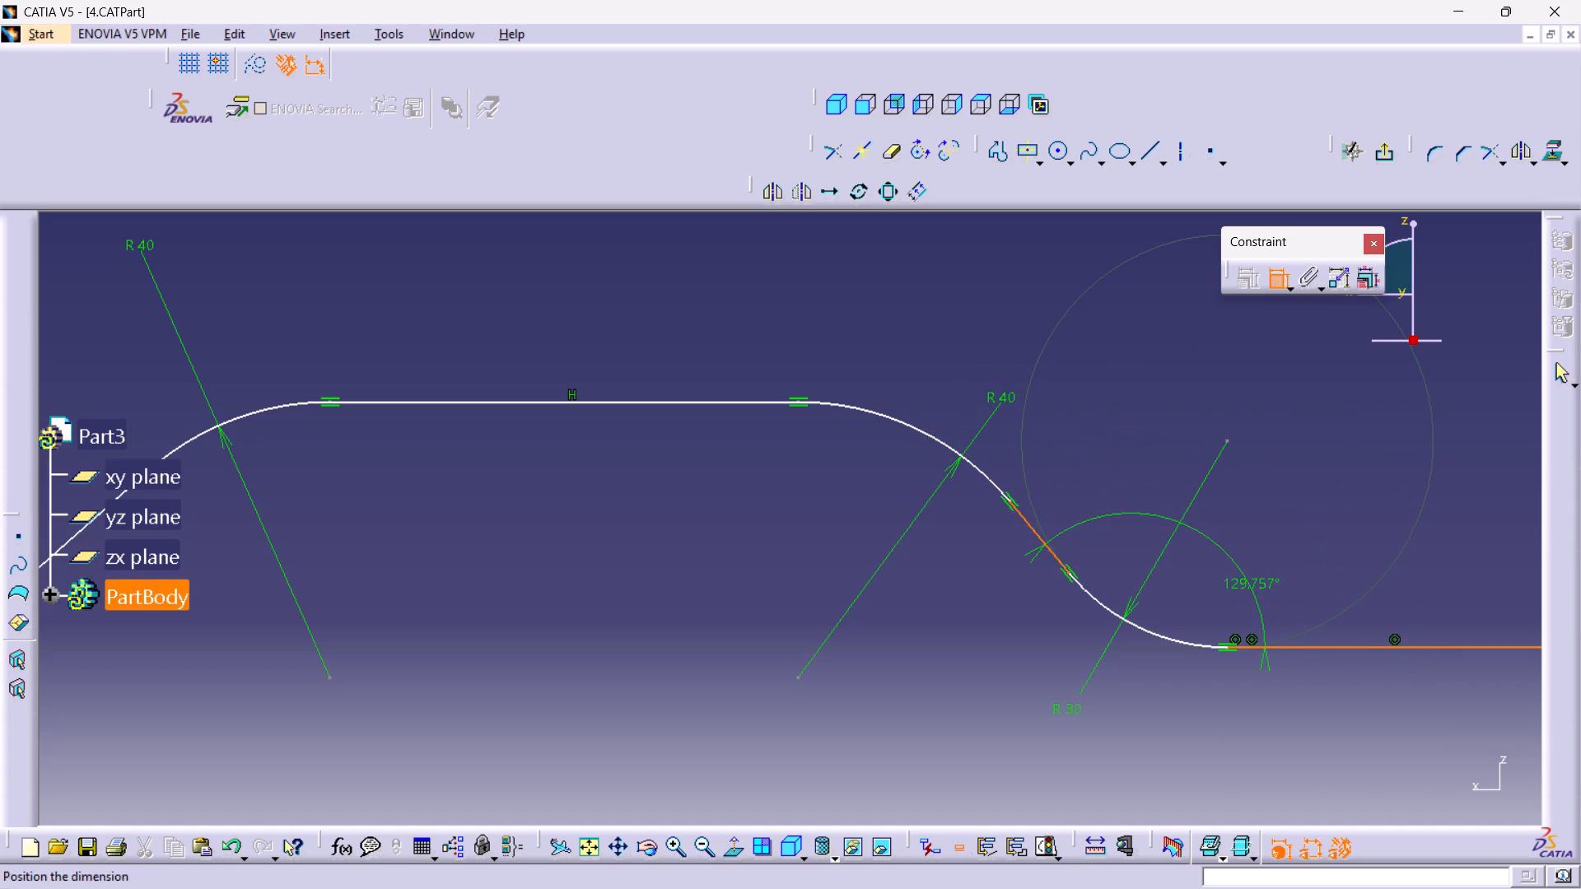
{"action": "left_click", "coordinate": [1249, 589]}
{"action": "double_click", "coordinate": [1246, 579]}
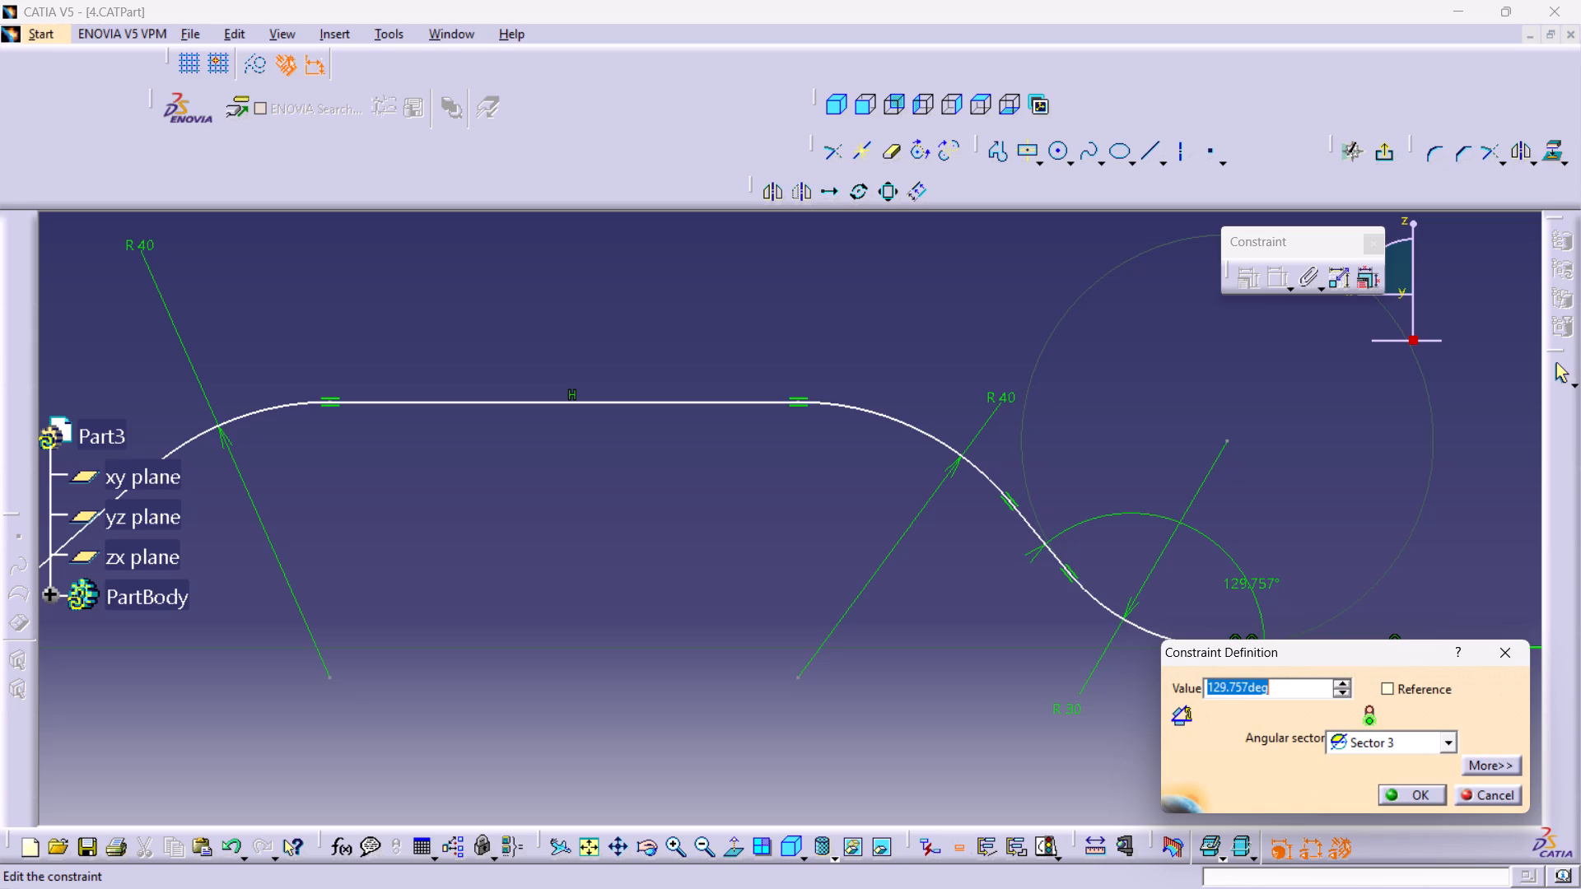
{"action": "type", "text": "140"}
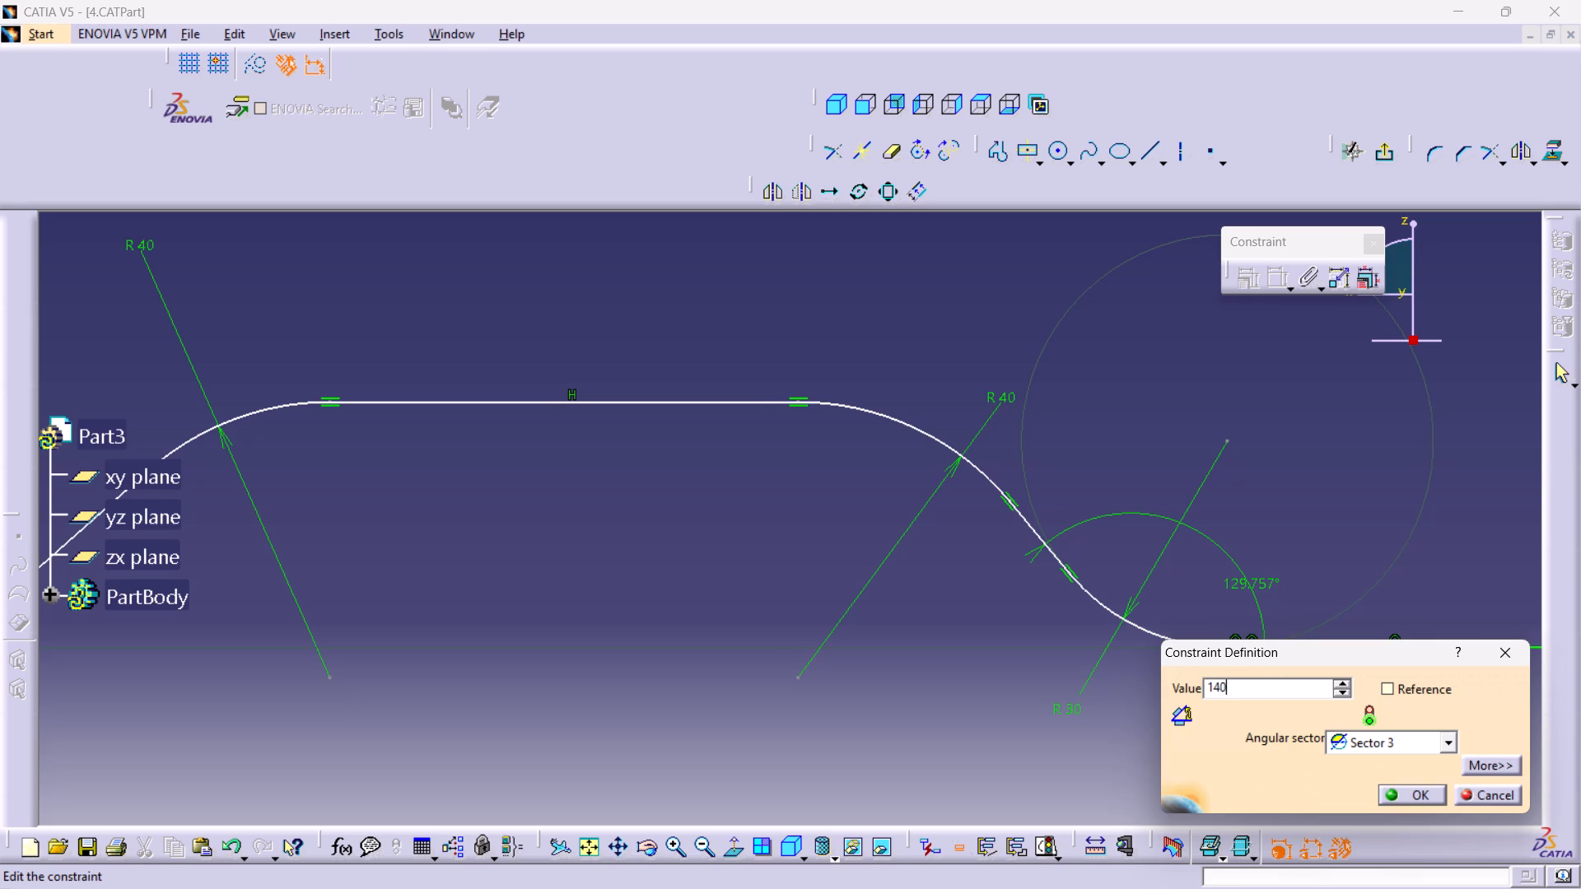
{"action": "key", "text": "Return"}
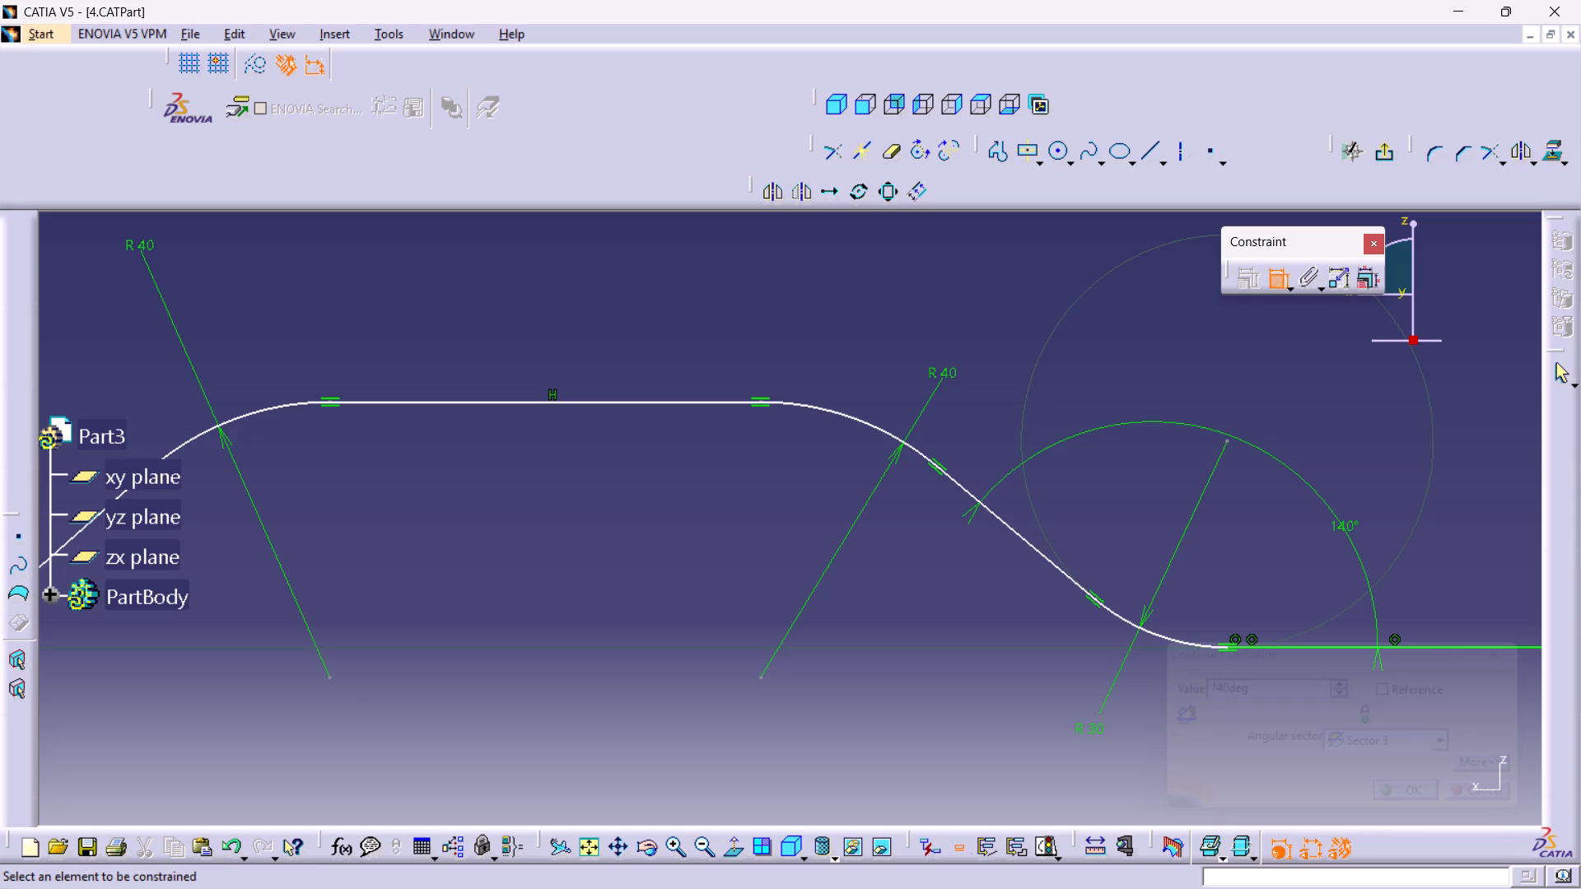
Dimension the distance between the centres of the two upper arcs and set it to 70 mm.
{"action": "left_click", "coordinate": [333, 680]}
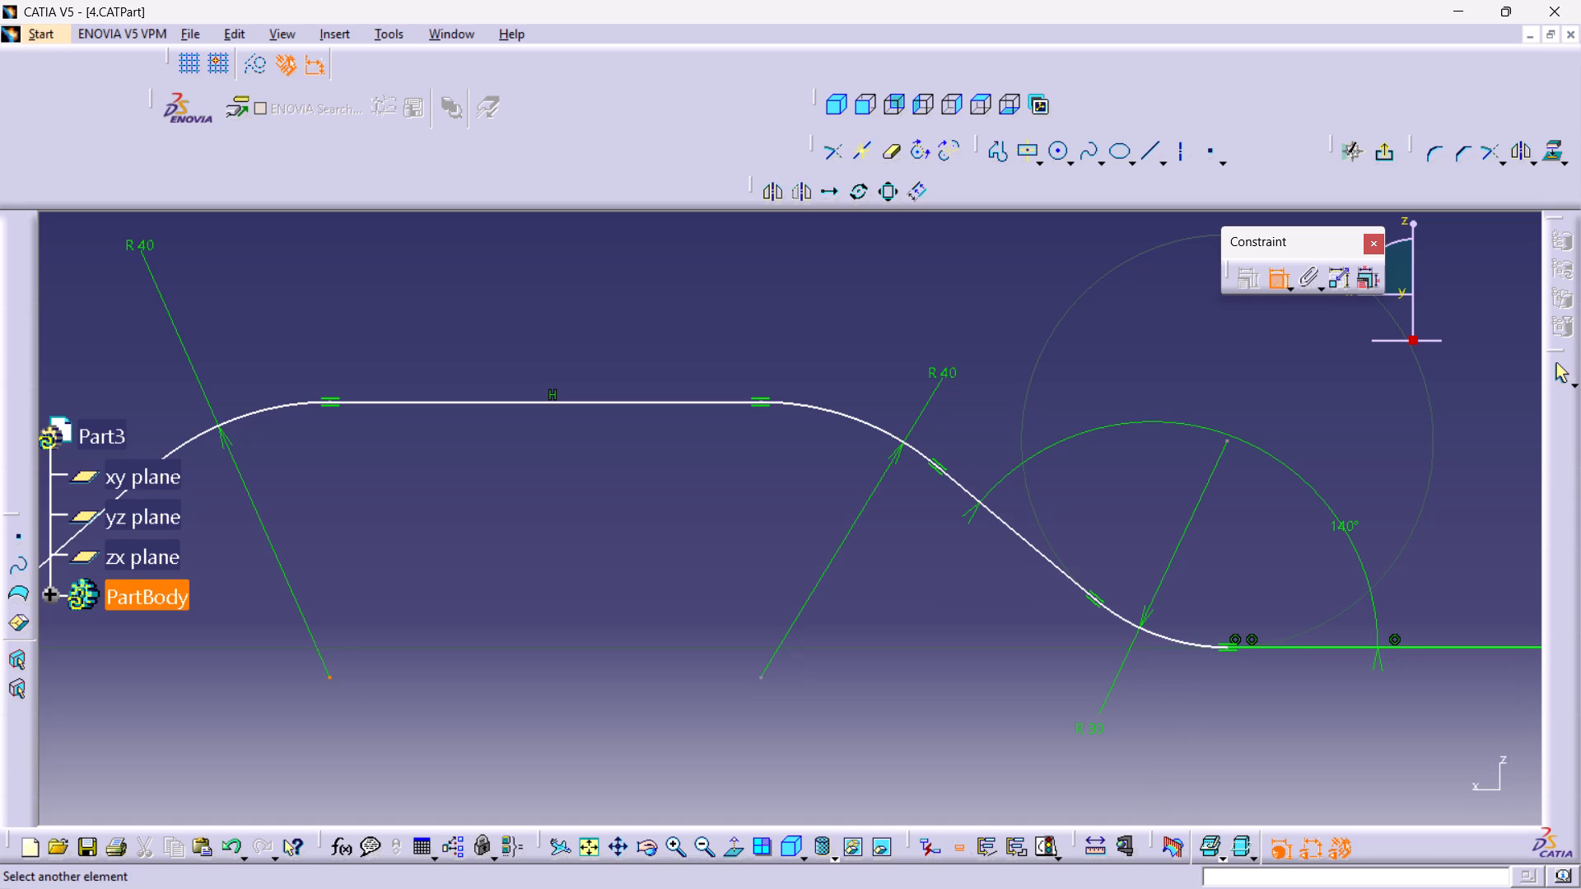
{"action": "left_click", "coordinate": [763, 680]}
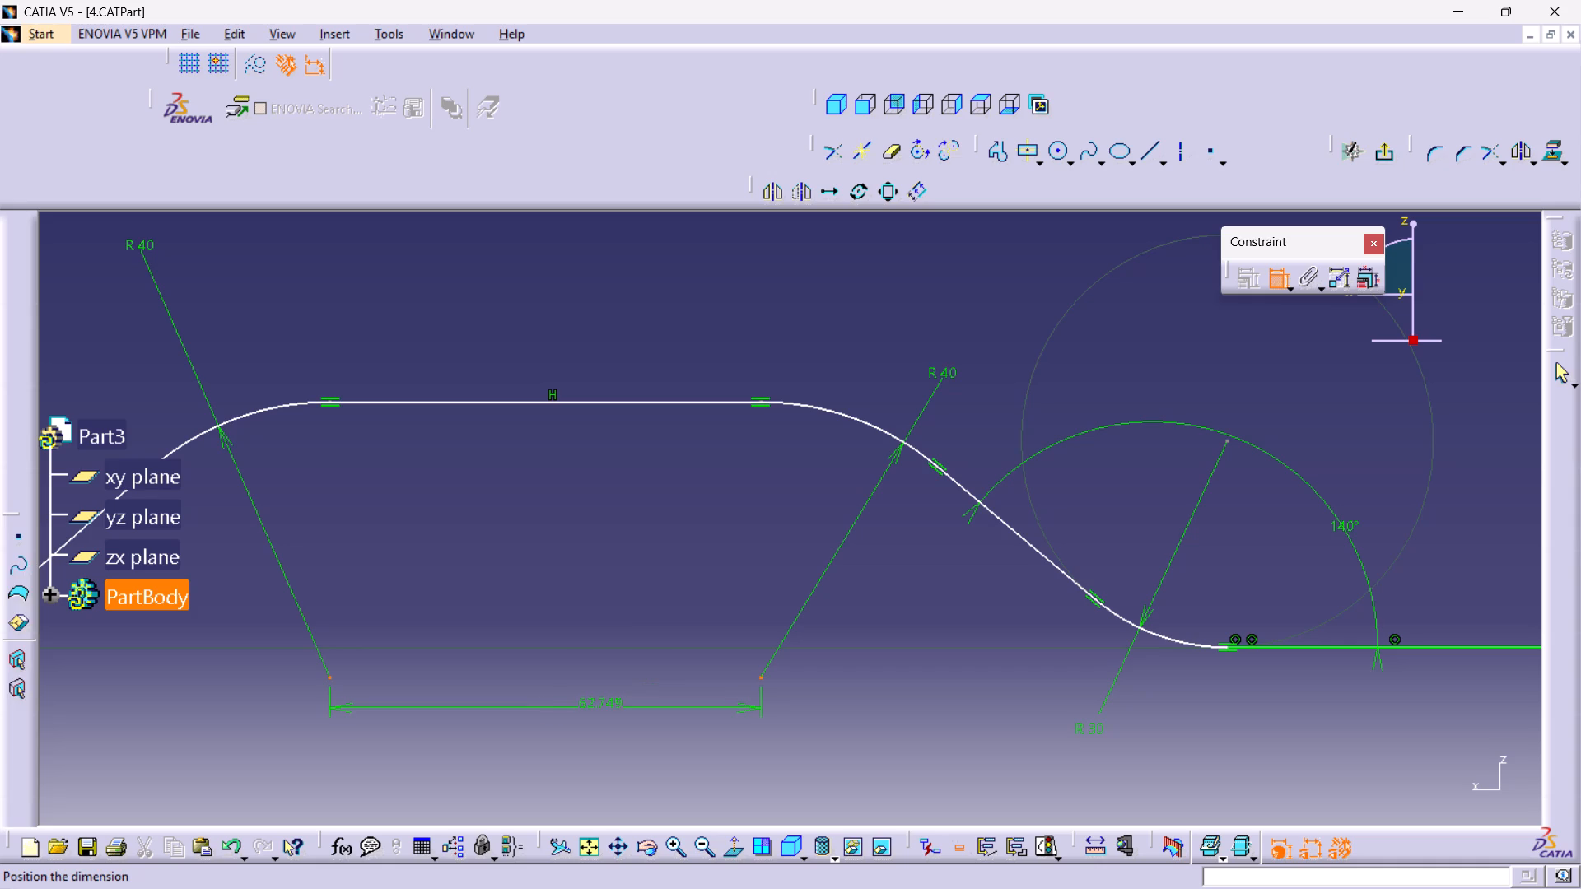
{"action": "left_click", "coordinate": [558, 709]}
{"action": "double_click", "coordinate": [557, 702]}
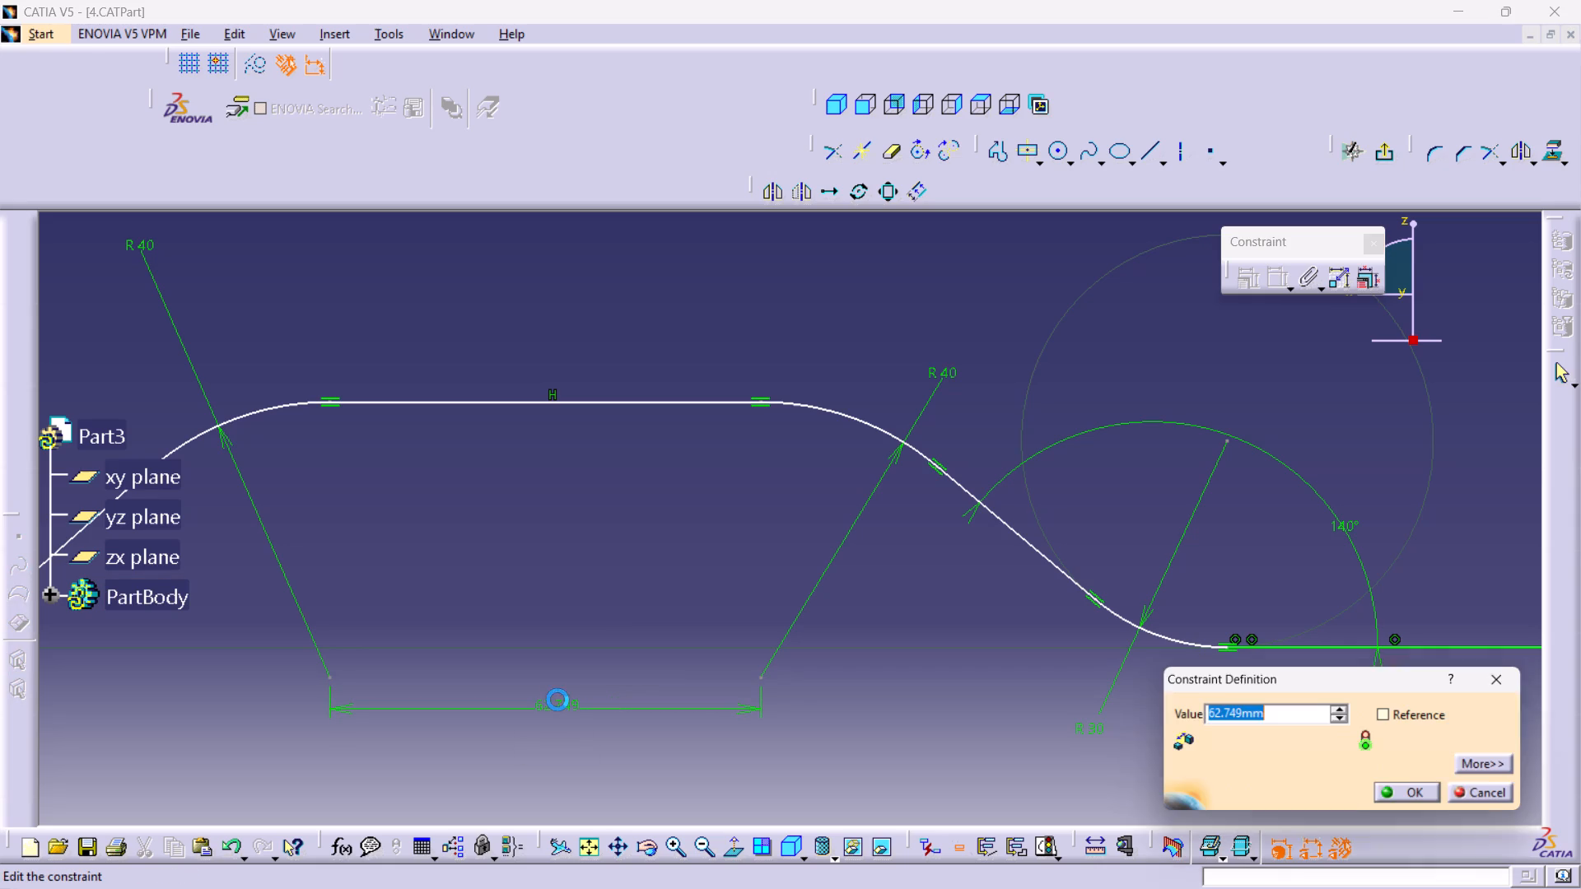
{"action": "type", "text": "70"}
{"action": "key", "text": "Return"}
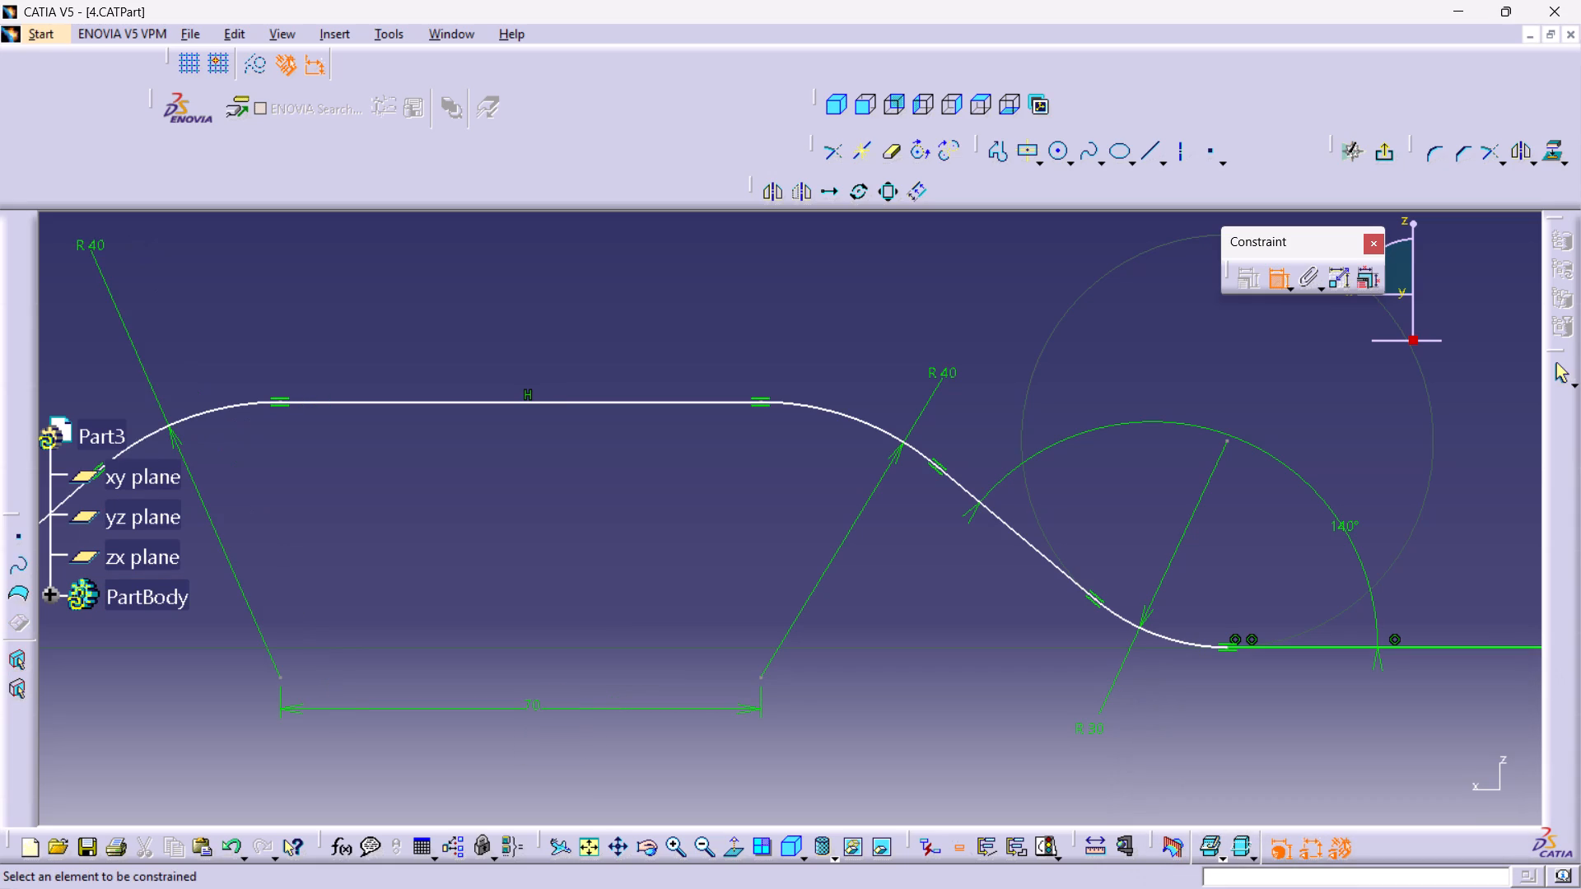
Dimension the overall length from the vertical axis to the free end of the profile's end line and set it to 340 mm.
{"action": "middle_click_drag", "start_coordinate": [510, 642], "coordinate": [535, 778]}
{"action": "right_click", "coordinate": [510, 642]}
{"action": "middle_click_drag", "start_coordinate": [580, 682], "coordinate": [646, 605]}
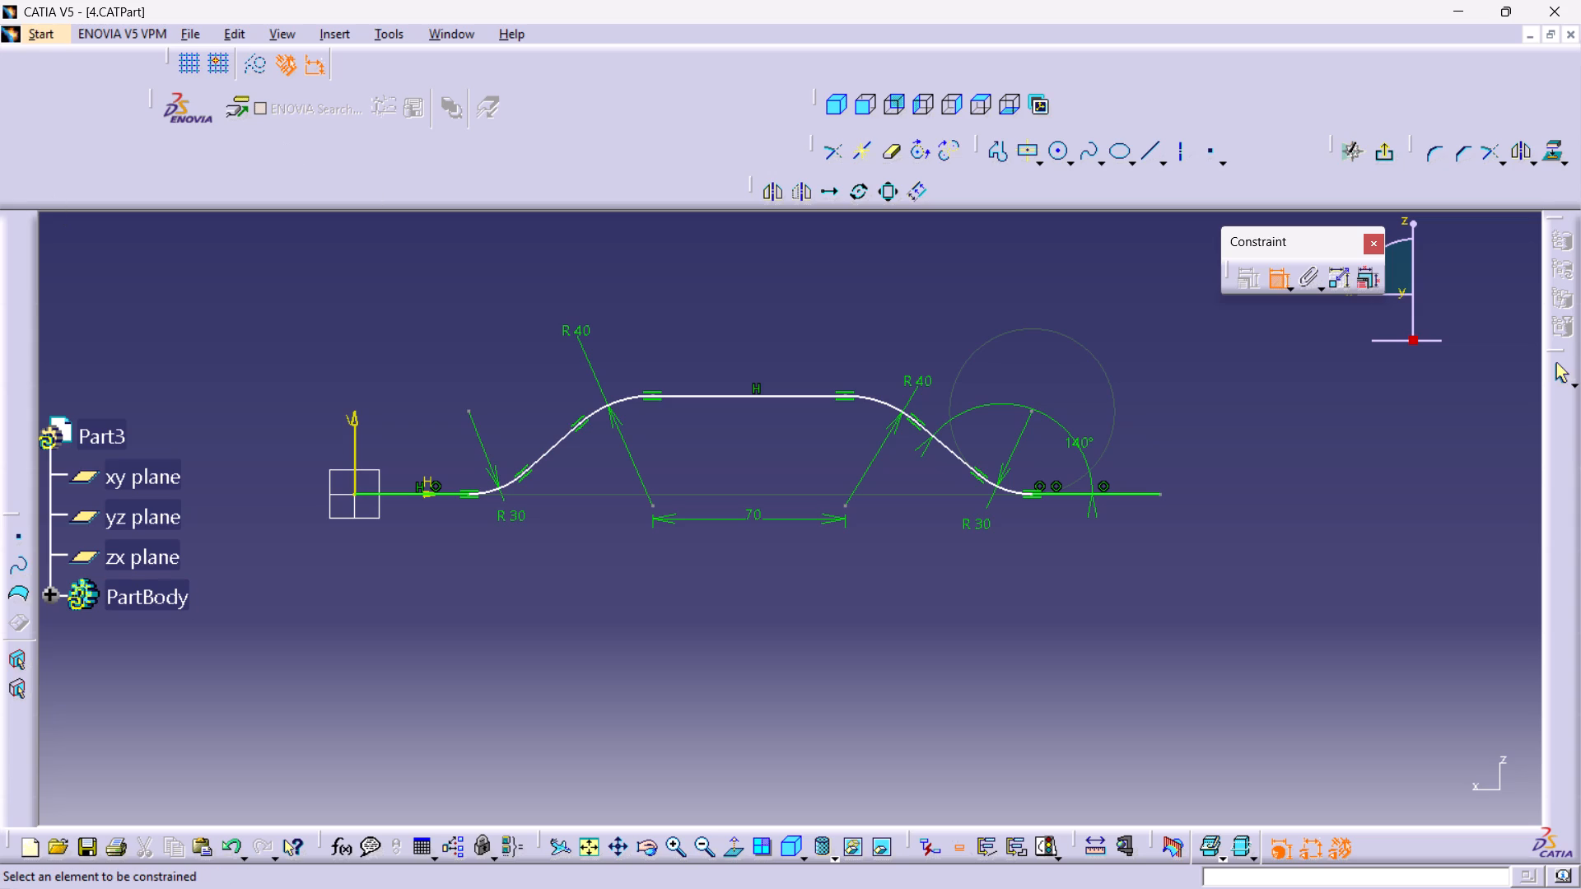
{"action": "left_click", "coordinate": [347, 419]}
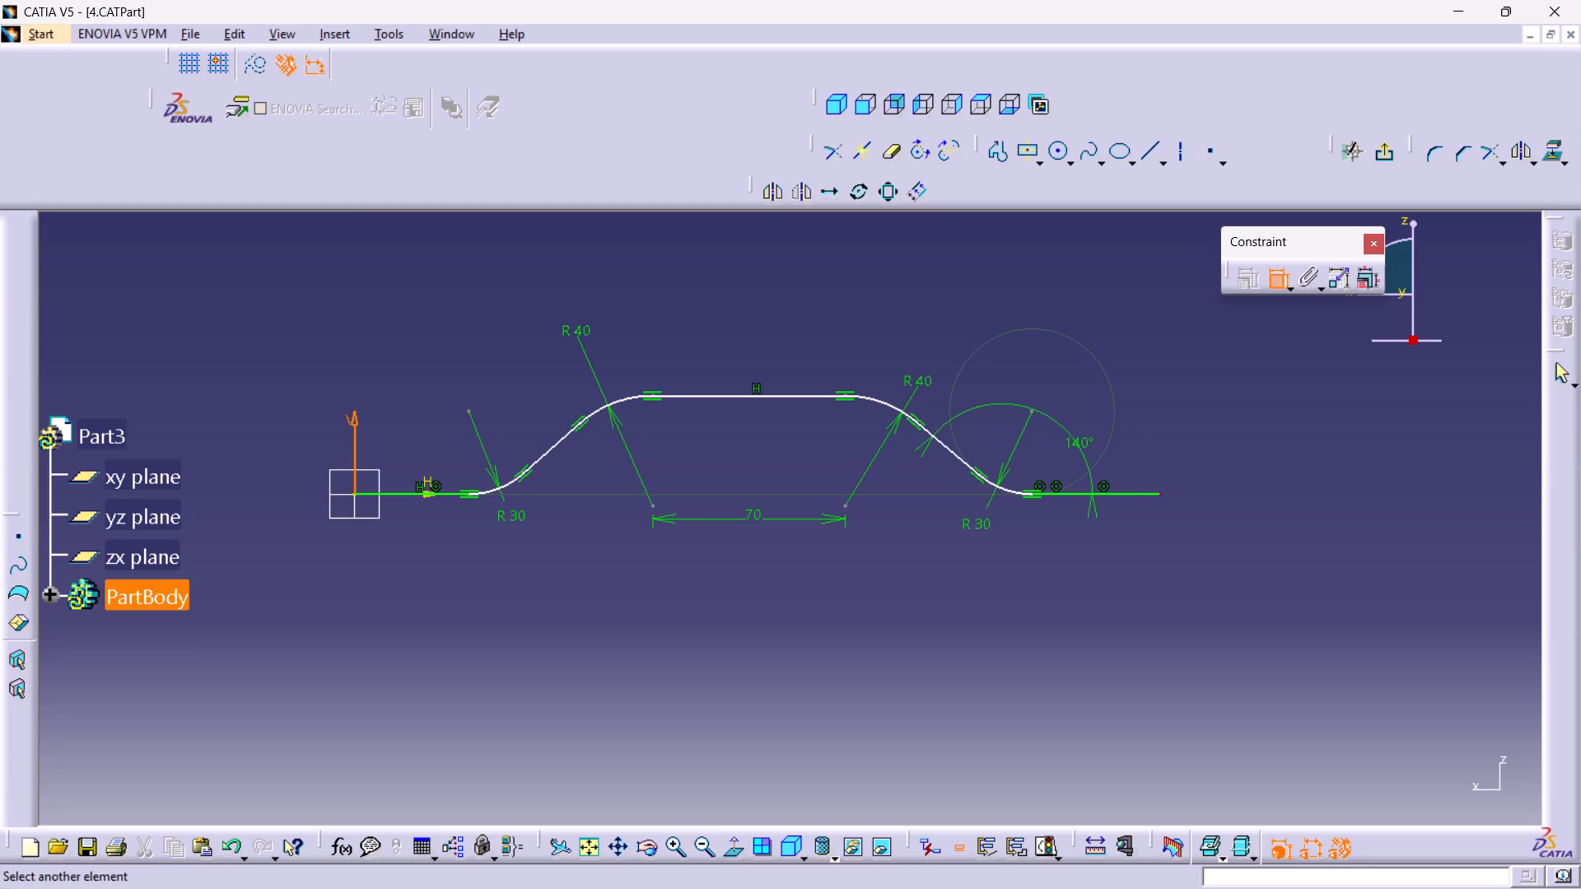
{"action": "left_click_drag", "start_coordinate": [1164, 492], "coordinate": [1157, 506]}
{"action": "left_click", "coordinate": [753, 624]}
{"action": "double_click", "coordinate": [739, 617]}
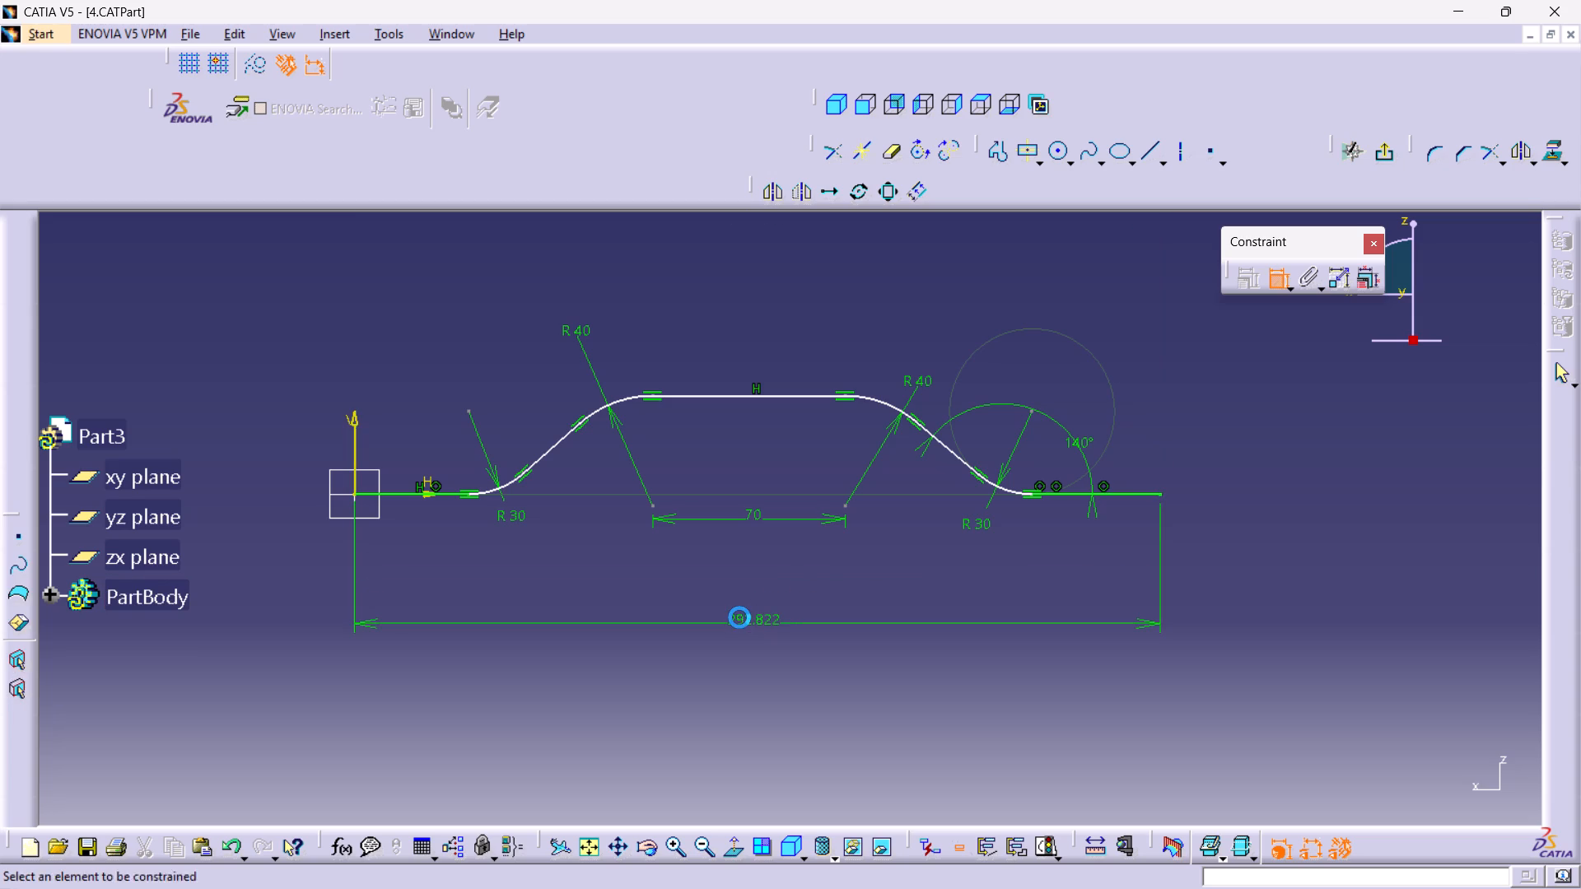
{"action": "type", "text": "340"}
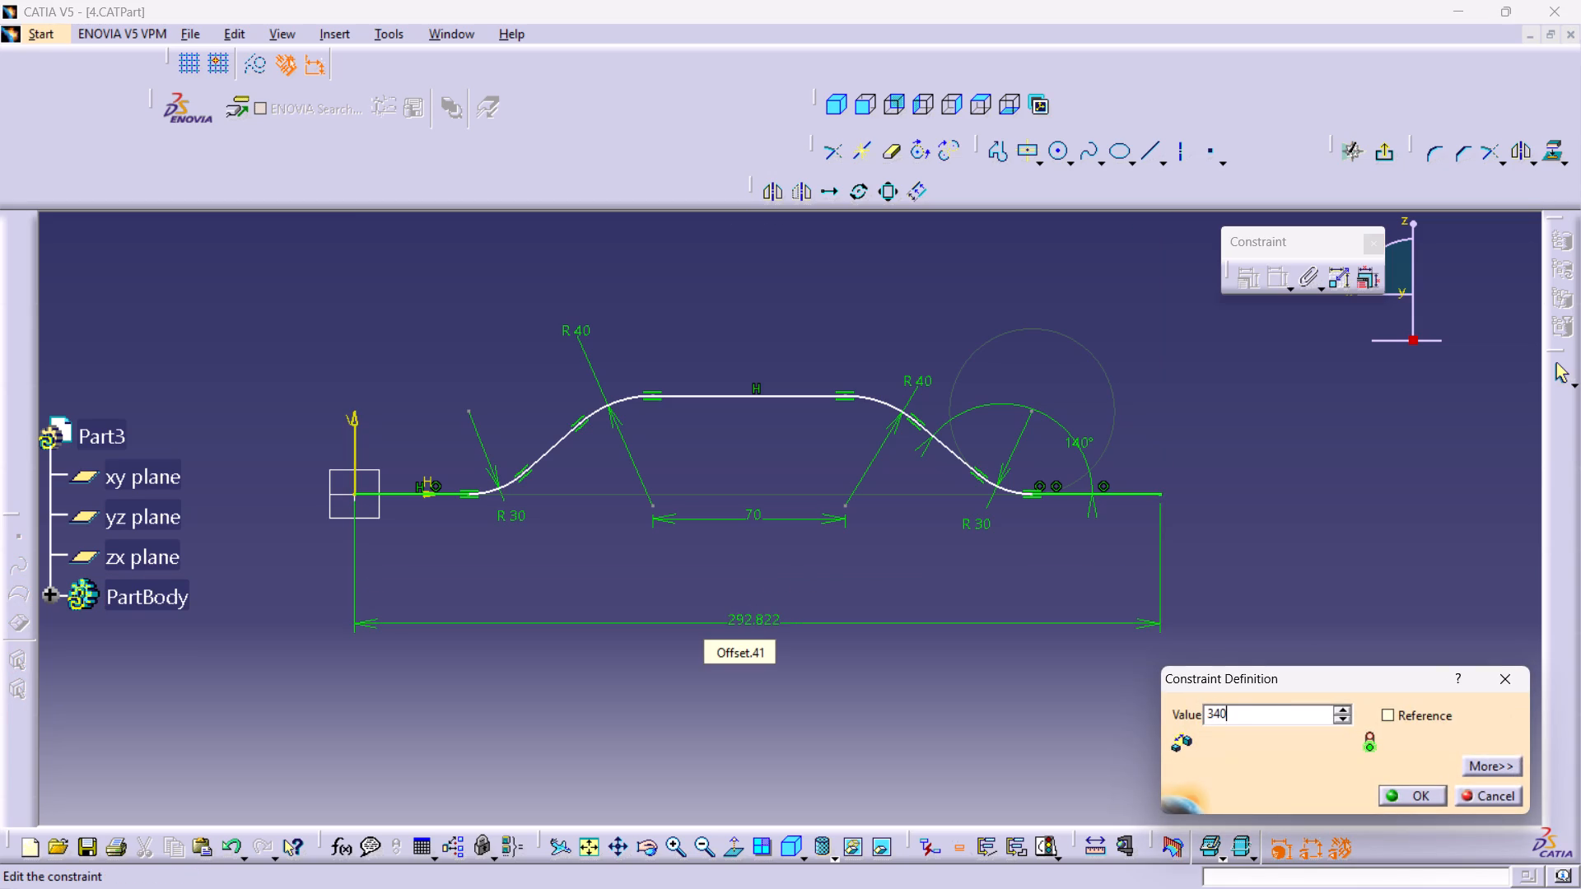
{"action": "key", "text": "Return"}
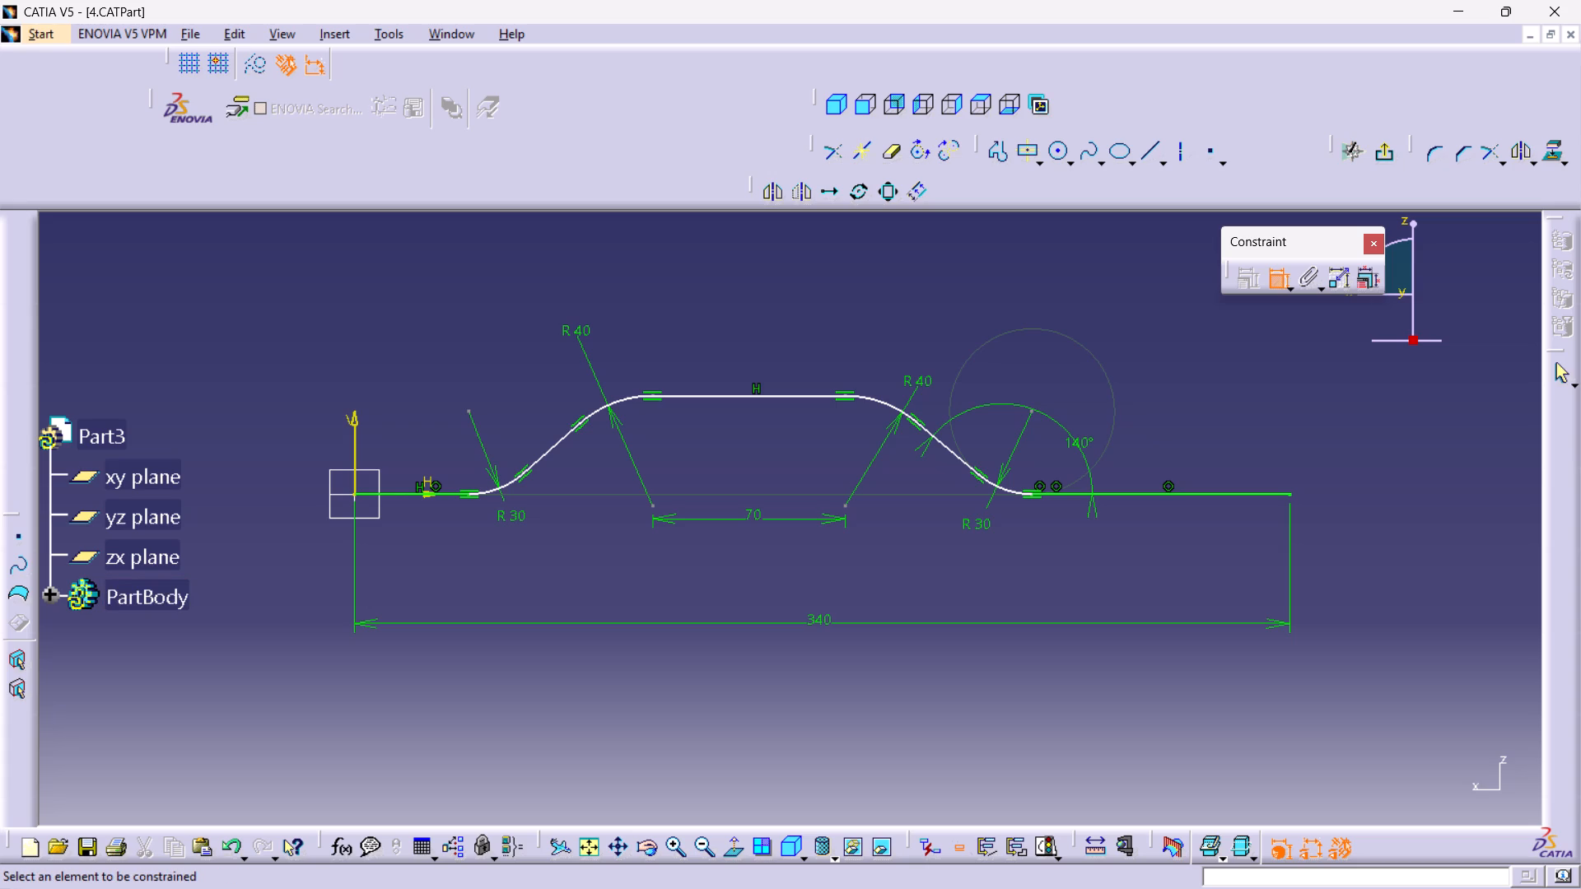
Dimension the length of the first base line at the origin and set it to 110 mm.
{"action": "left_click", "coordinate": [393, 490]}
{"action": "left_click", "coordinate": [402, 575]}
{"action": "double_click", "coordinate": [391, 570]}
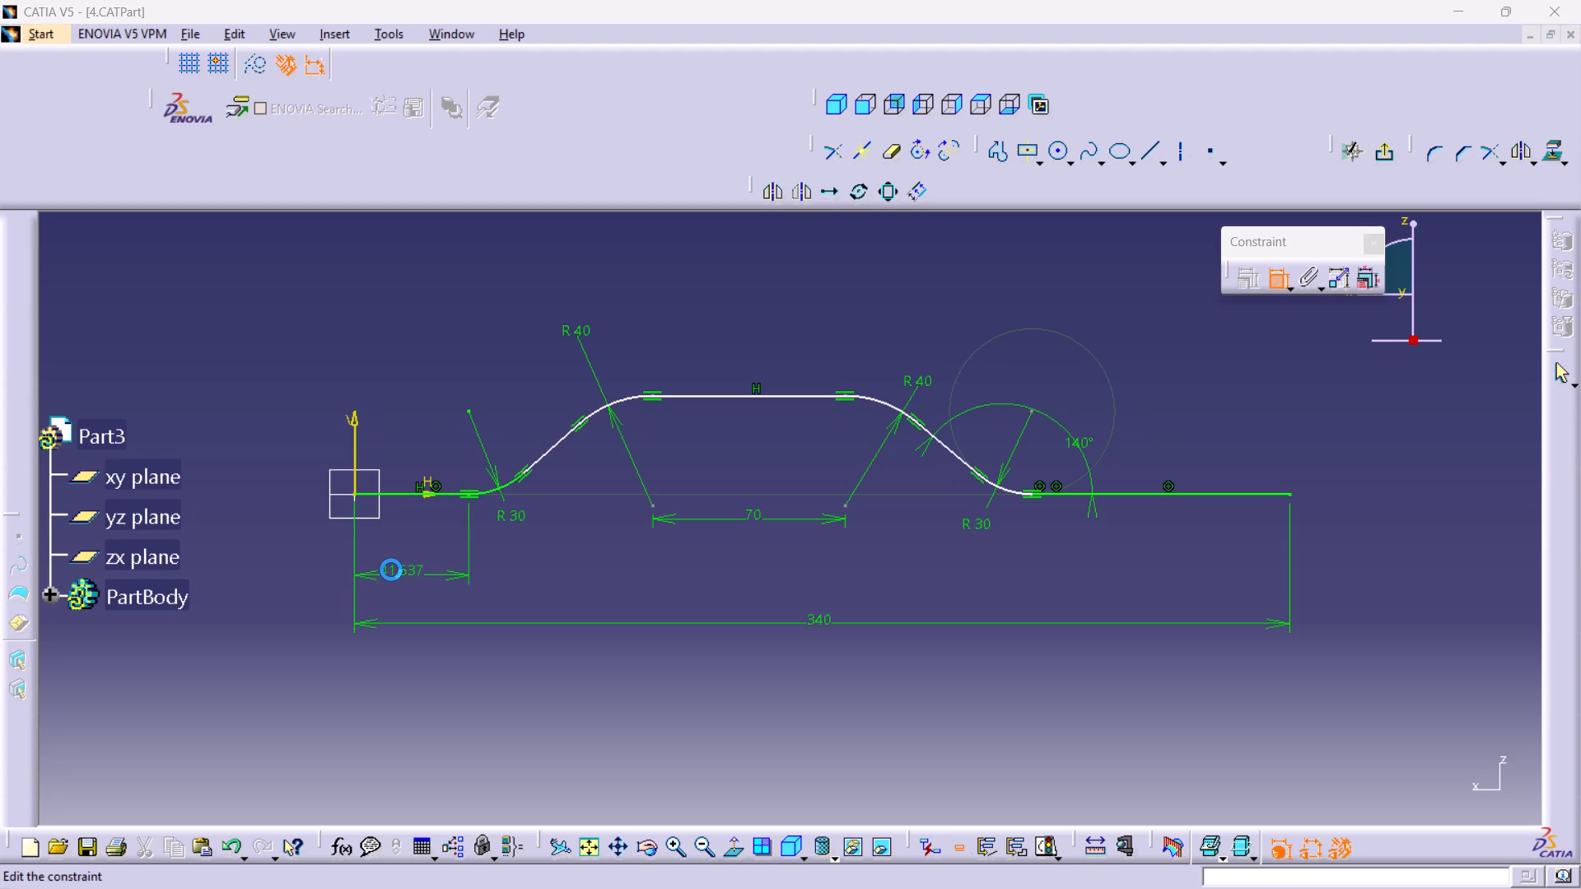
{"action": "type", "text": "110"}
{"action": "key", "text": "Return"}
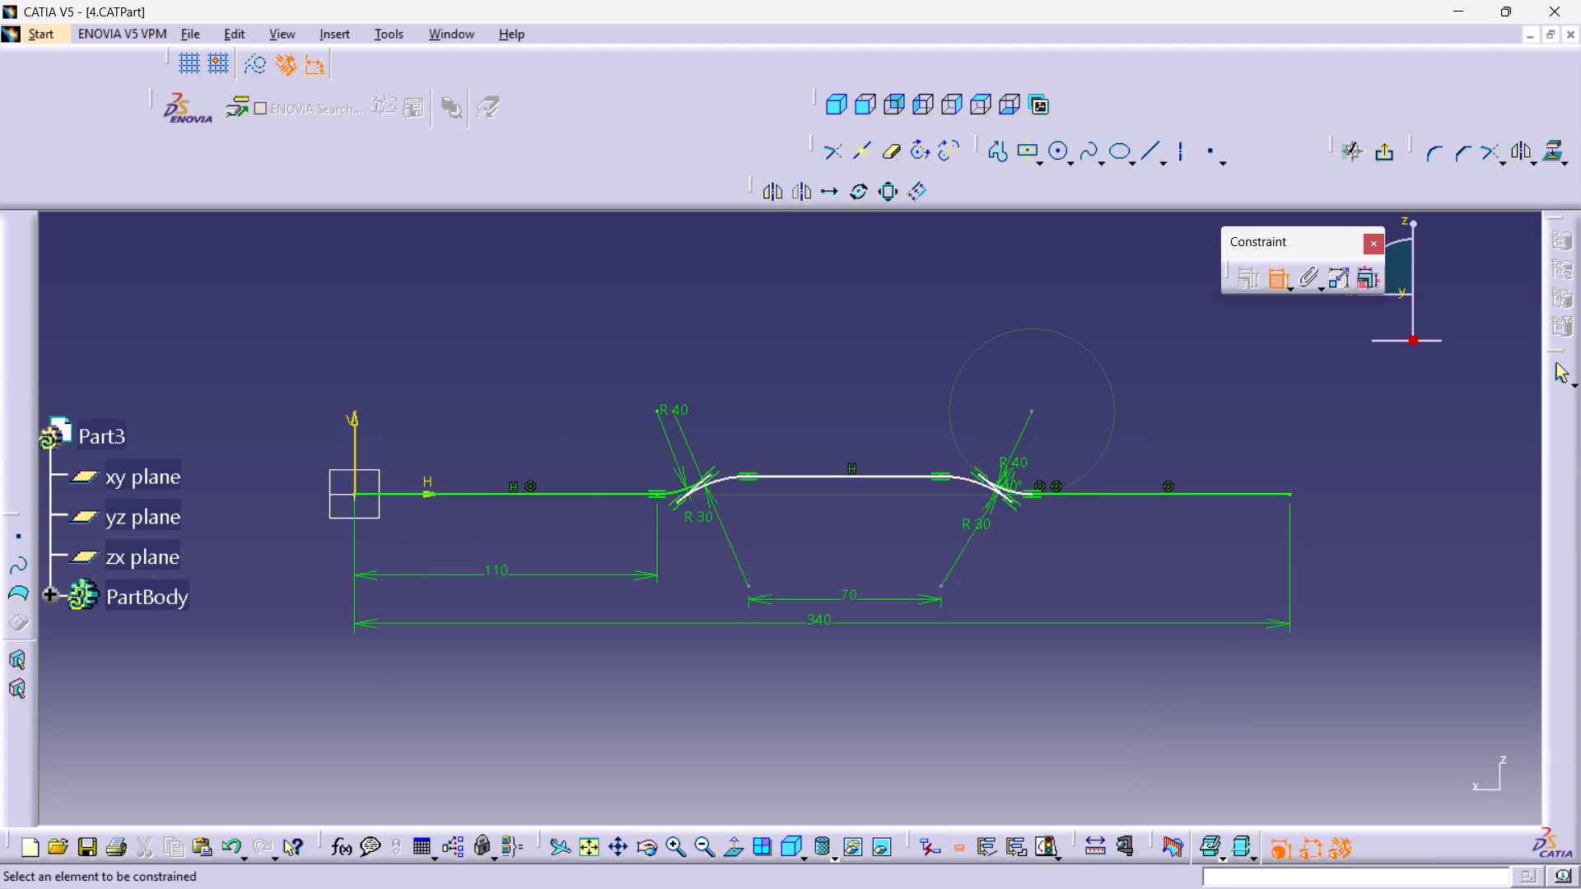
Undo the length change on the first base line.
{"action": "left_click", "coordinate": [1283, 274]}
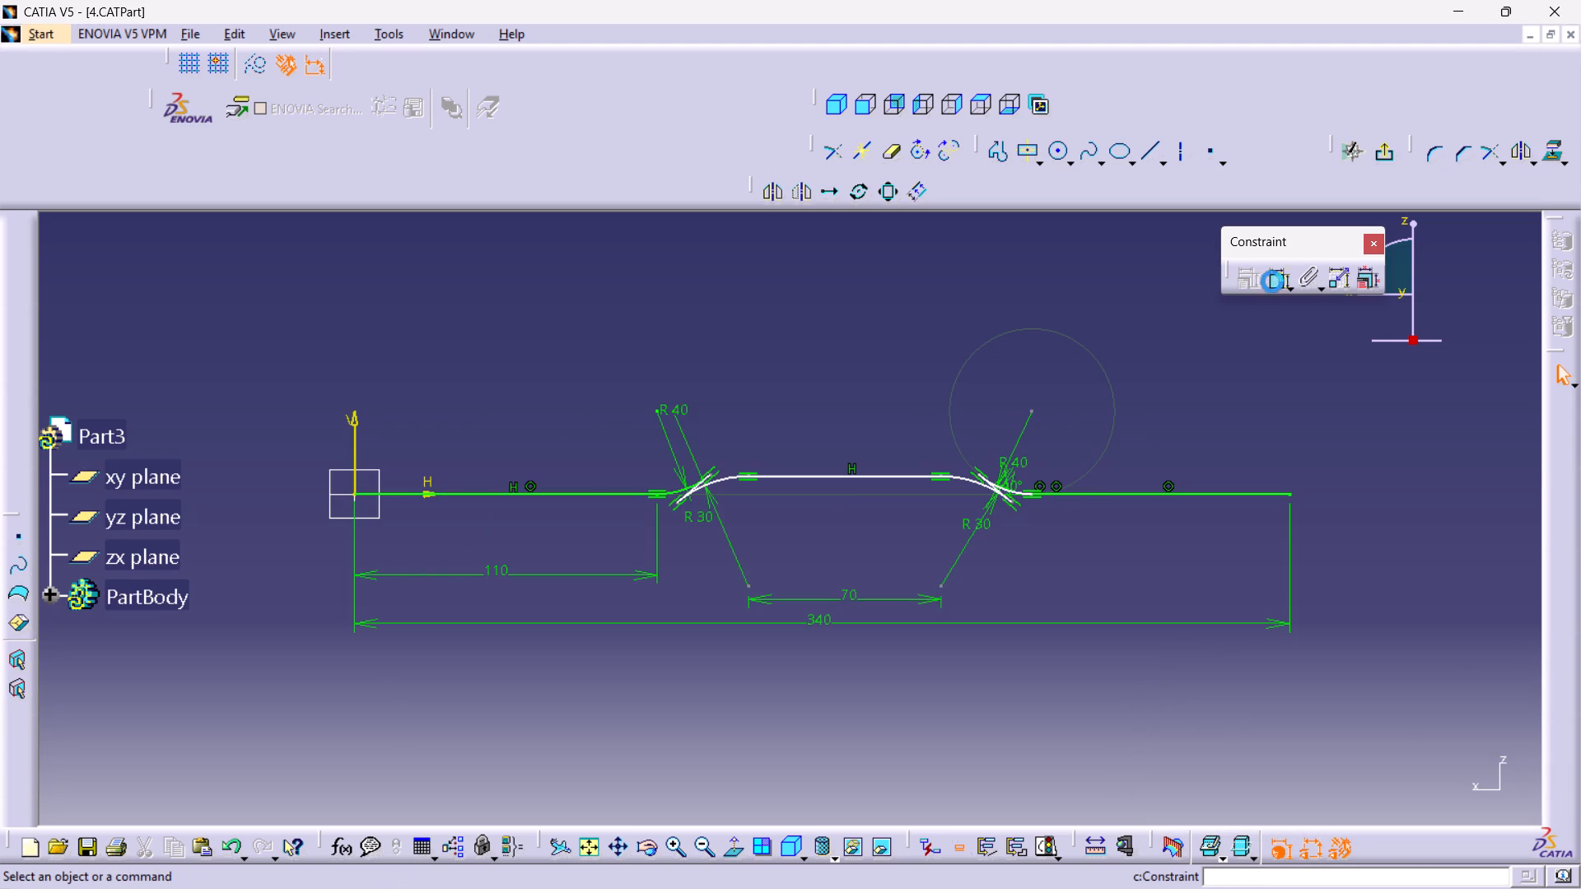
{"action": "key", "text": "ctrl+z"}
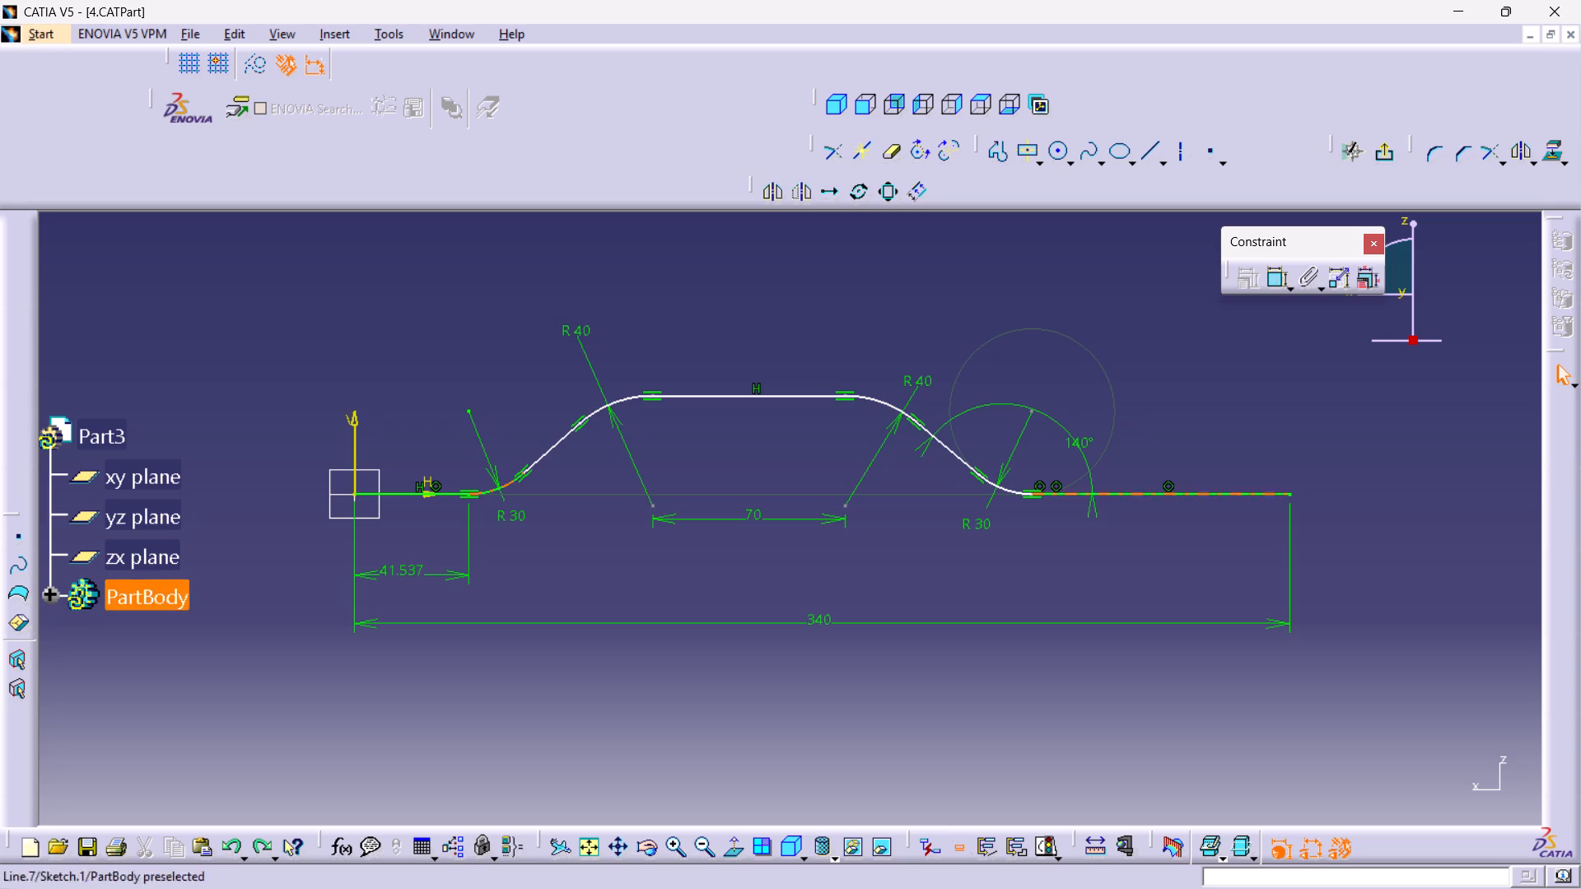
Dimension the distance from the vertical axis to the lower end of the ascending sloped line and set it to 110 mm.
{"action": "left_click", "coordinate": [355, 432]}
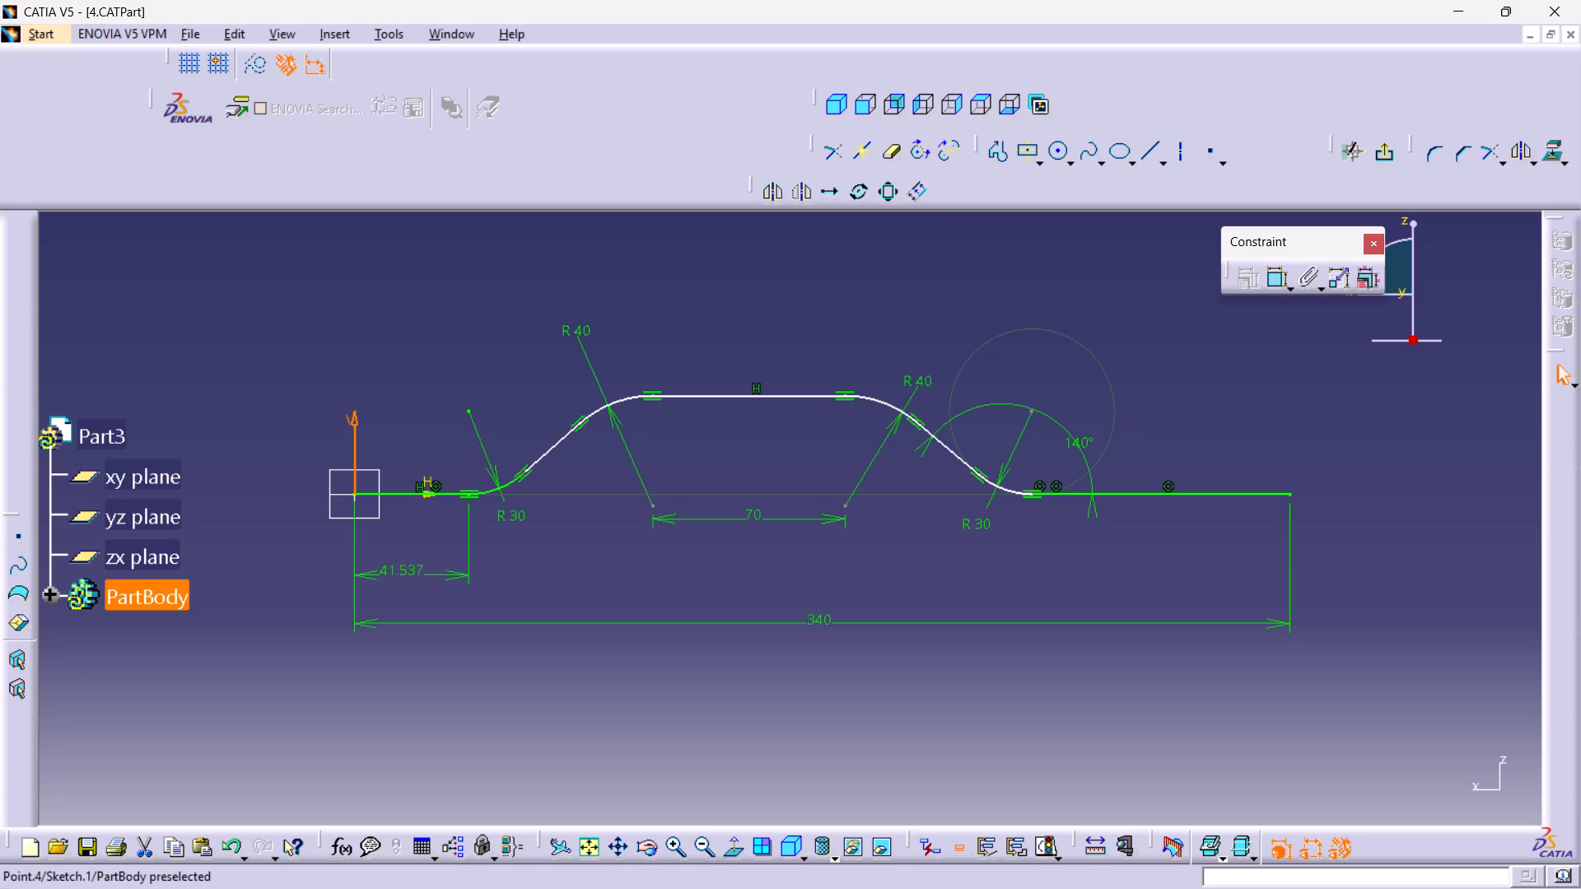
{"action": "left_click", "coordinate": [522, 472]}
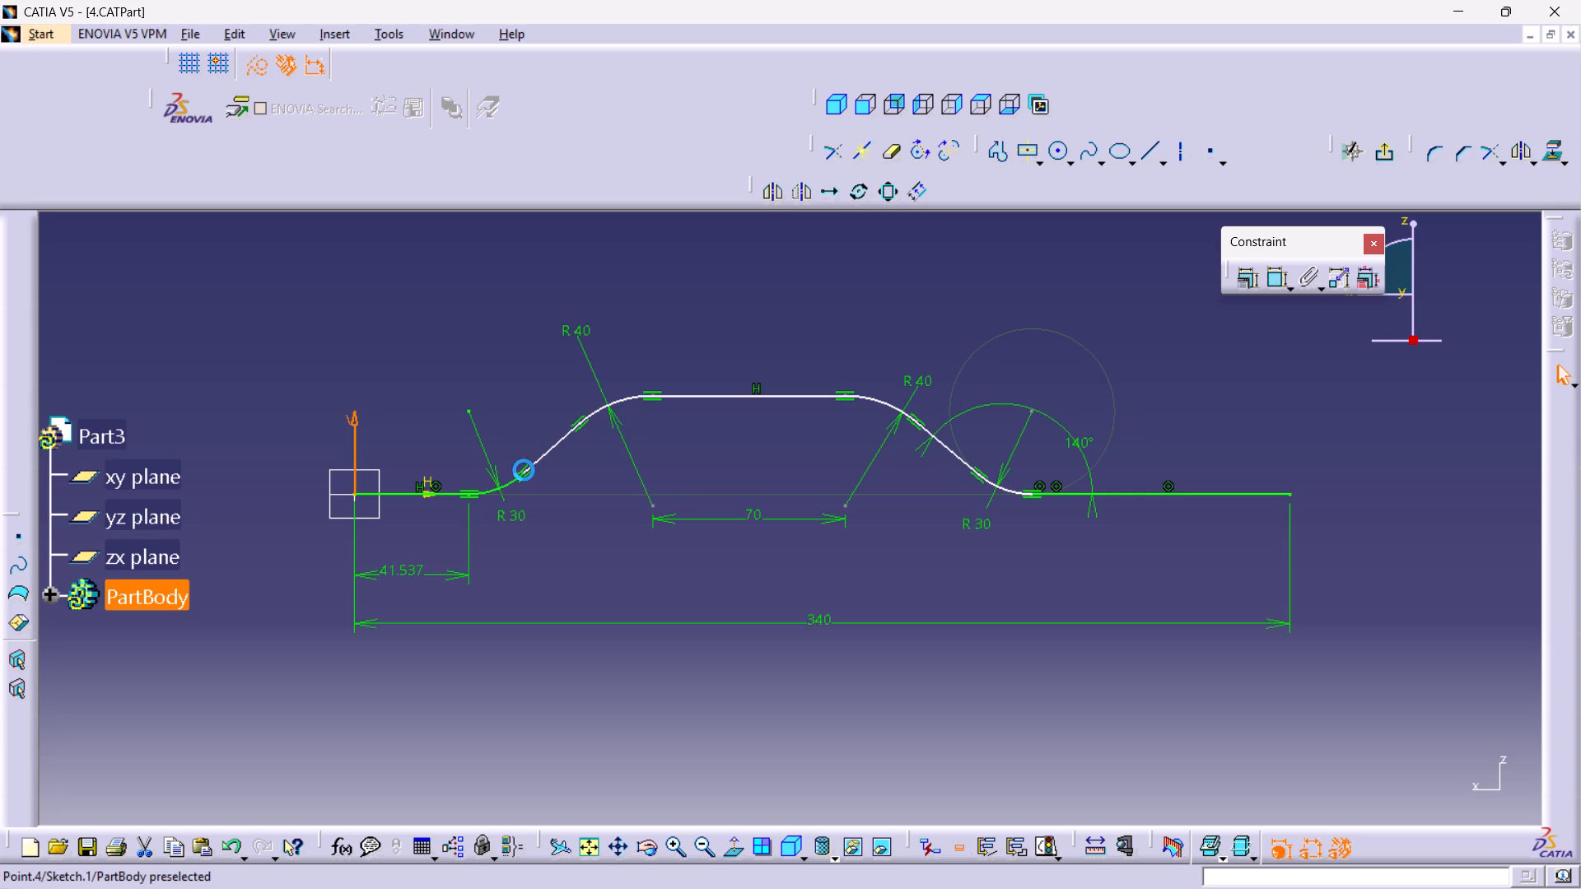
{"action": "double_click", "coordinate": [1277, 278]}
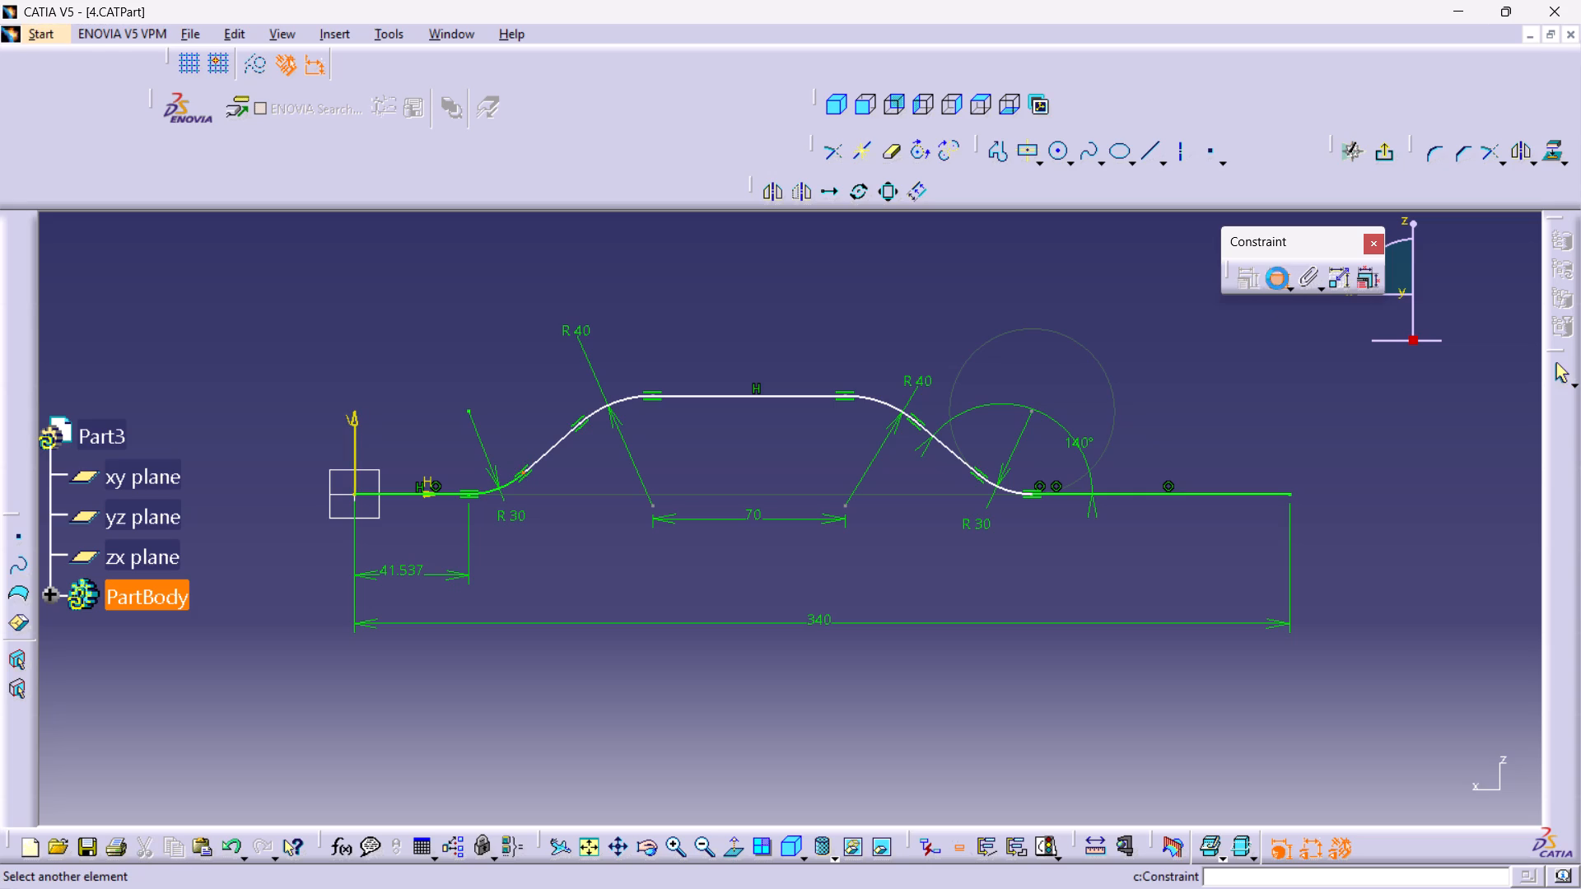
{"action": "left_click", "coordinate": [355, 445]}
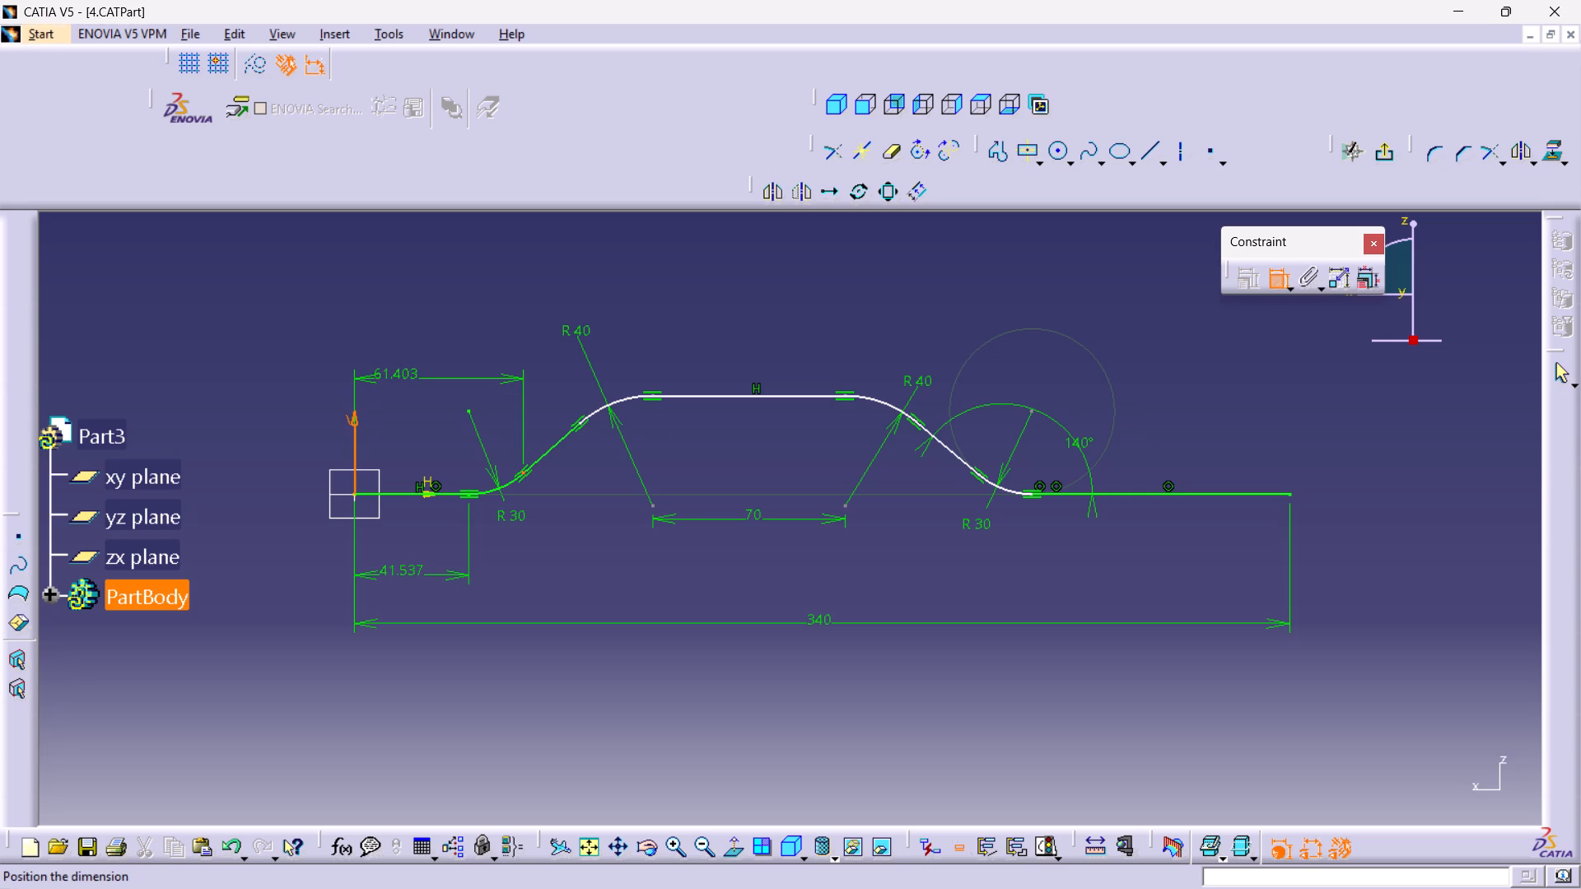
{"action": "left_click", "coordinate": [399, 378]}
{"action": "double_click", "coordinate": [399, 376]}
{"action": "type", "text": "110"}
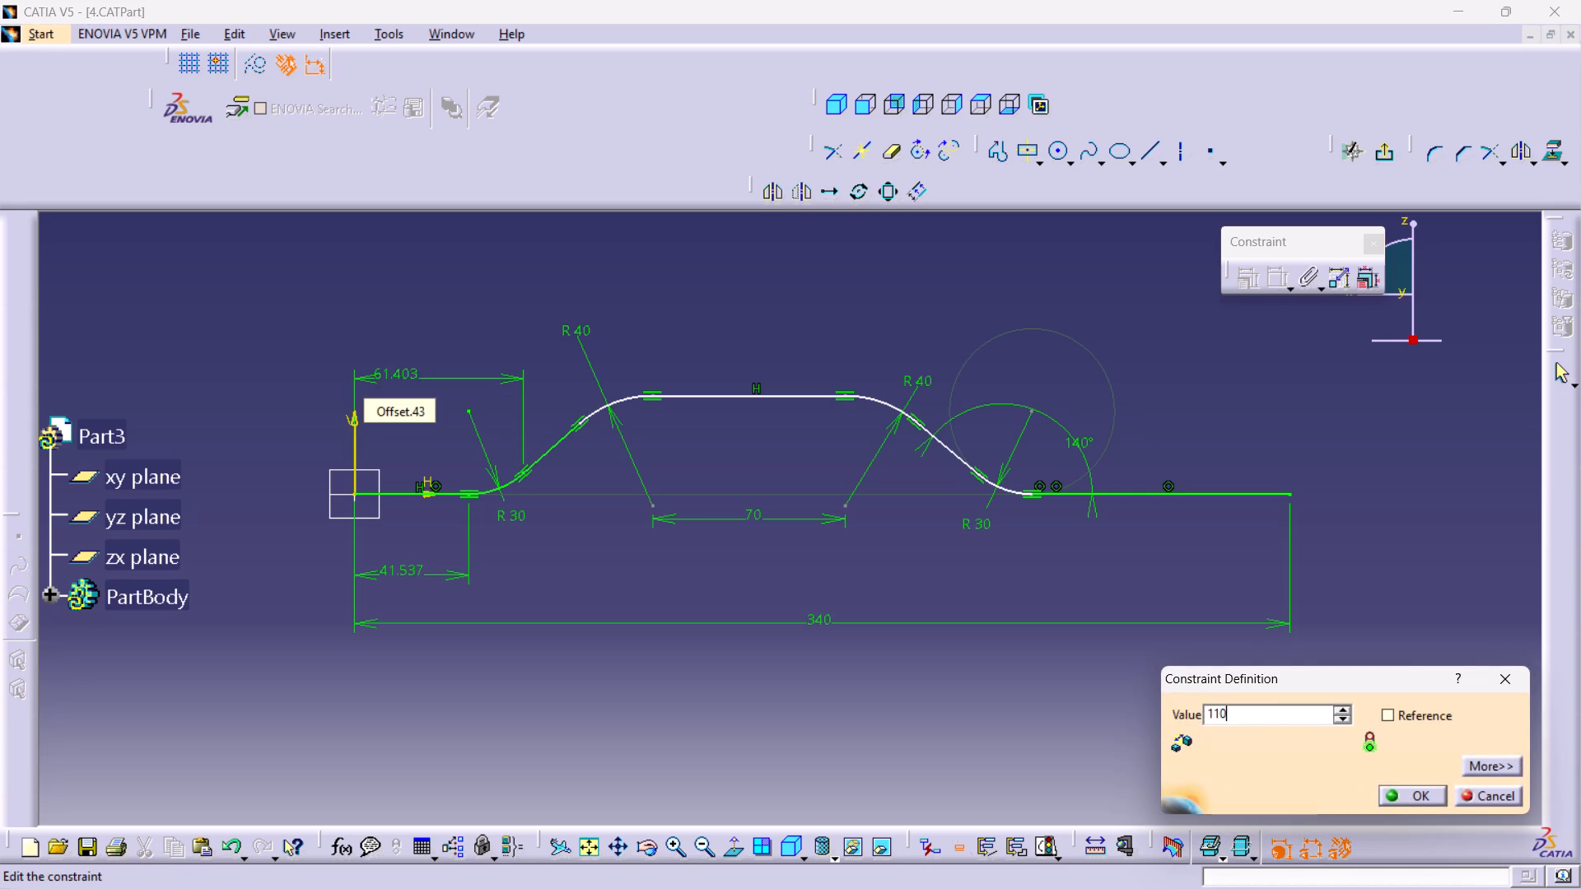
{"action": "key", "text": "Return"}
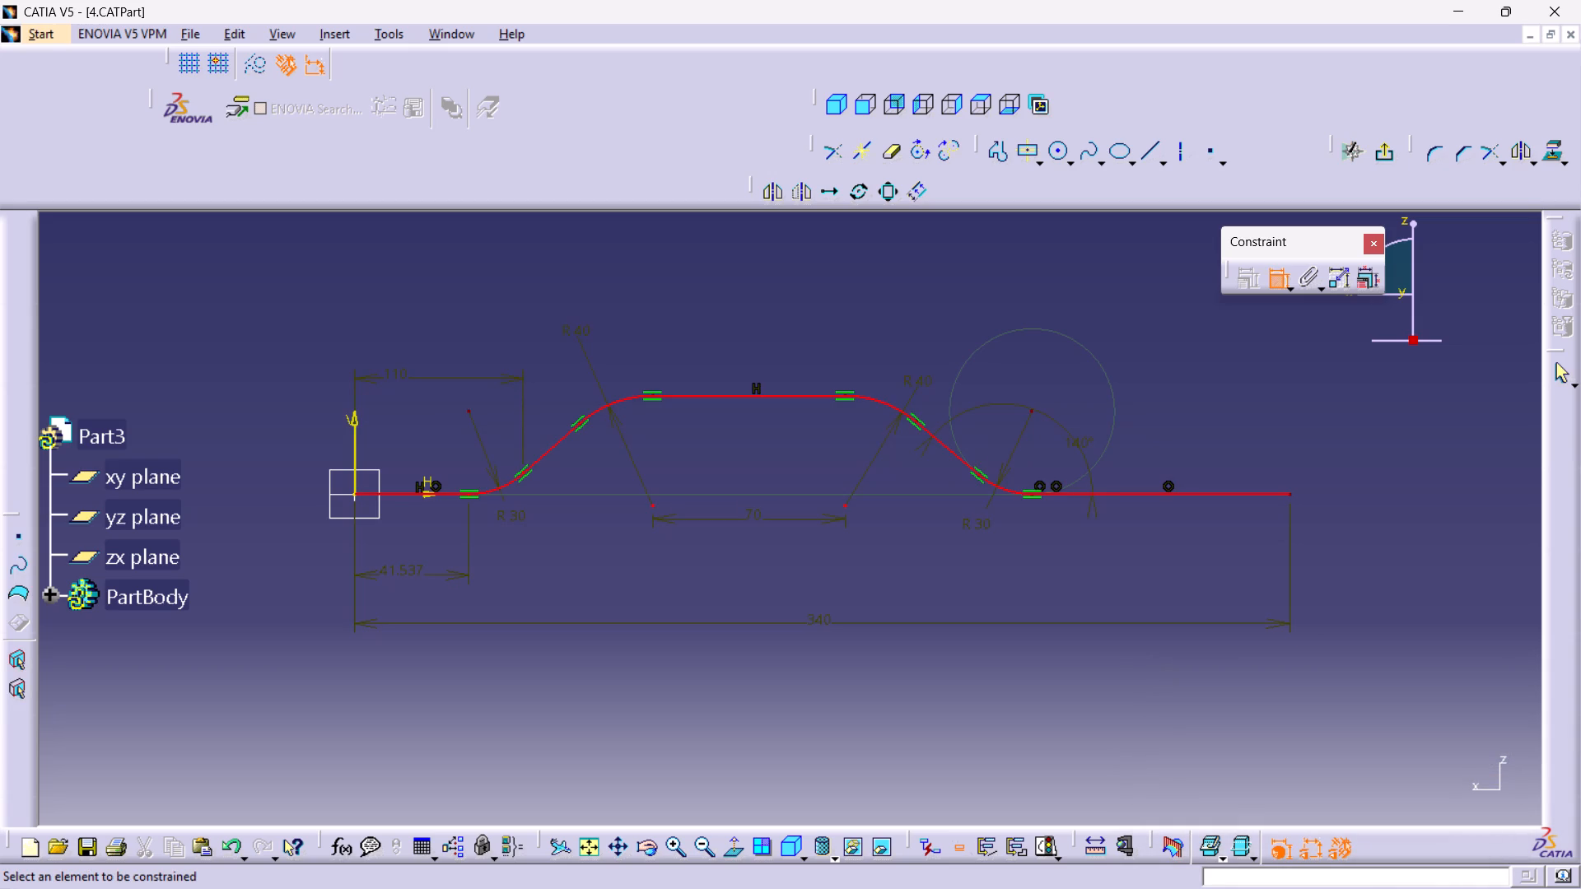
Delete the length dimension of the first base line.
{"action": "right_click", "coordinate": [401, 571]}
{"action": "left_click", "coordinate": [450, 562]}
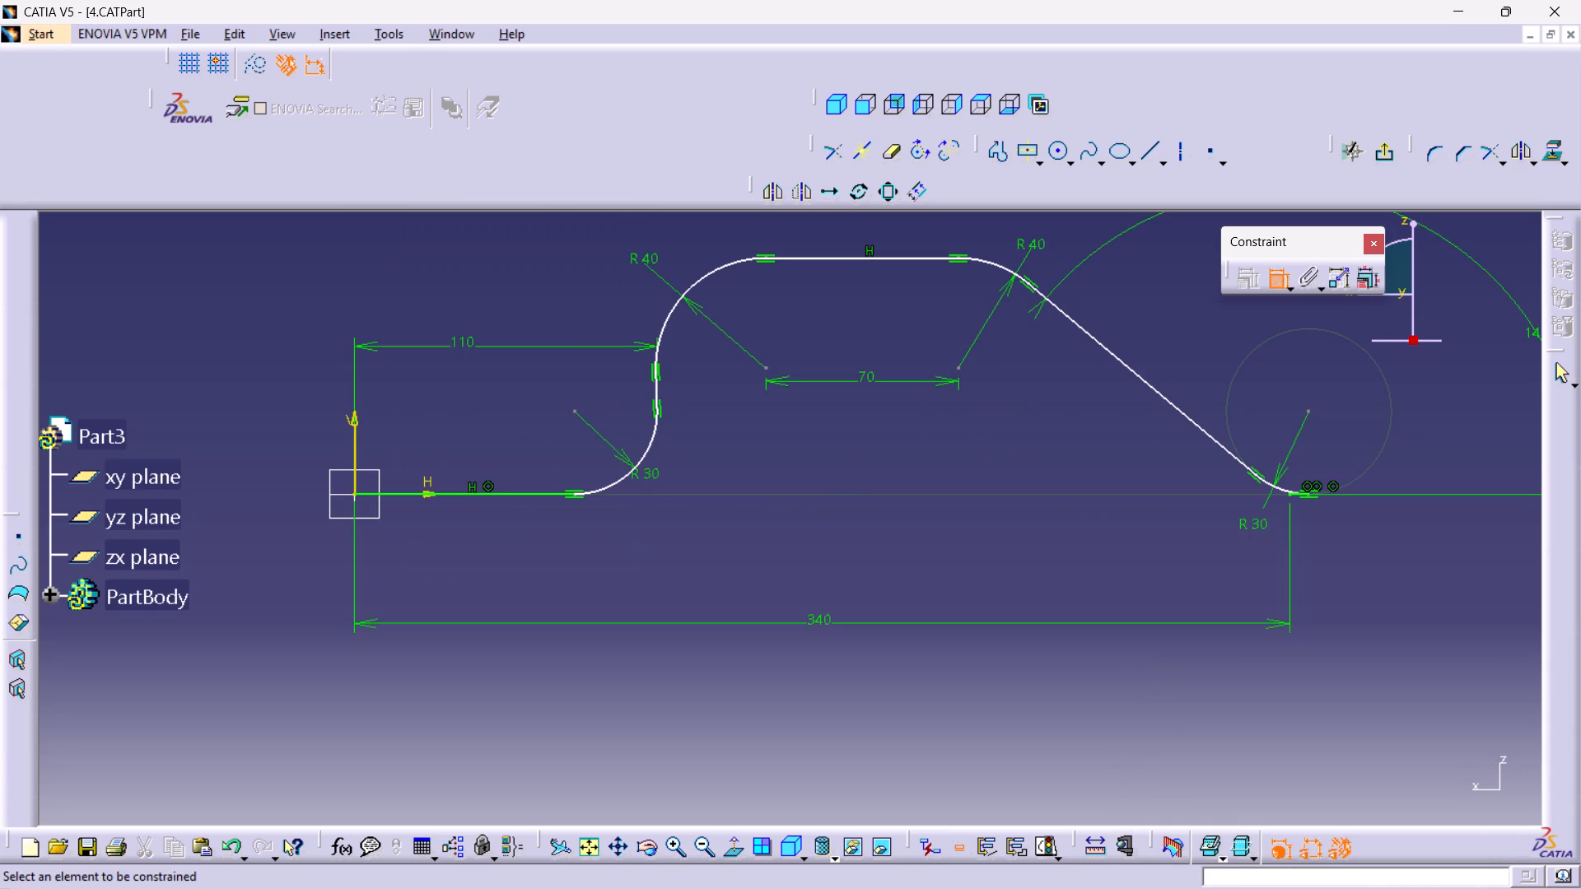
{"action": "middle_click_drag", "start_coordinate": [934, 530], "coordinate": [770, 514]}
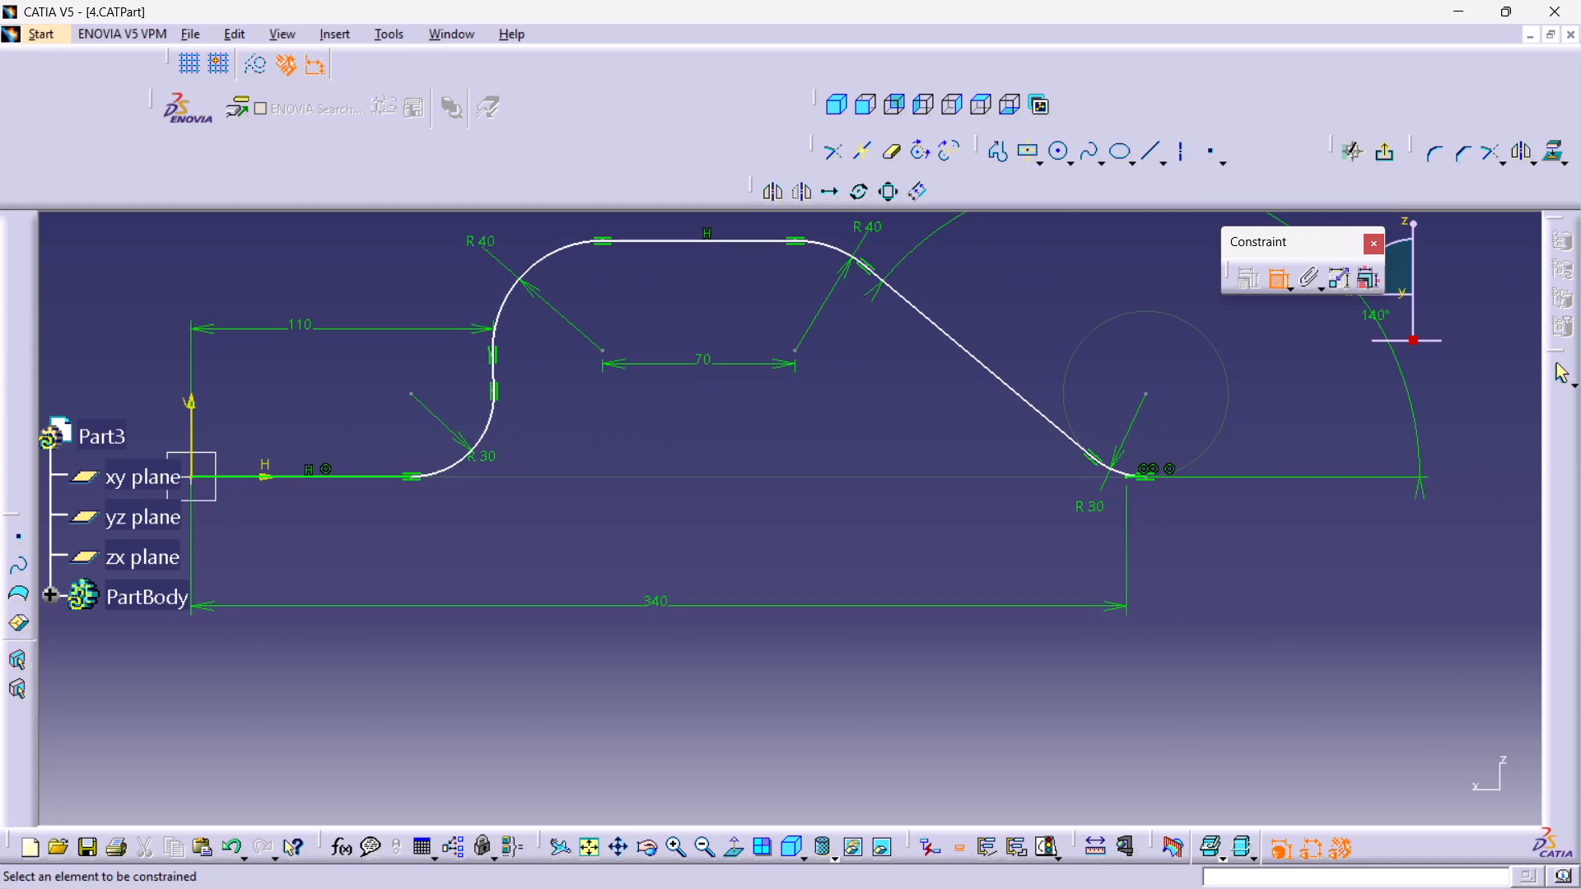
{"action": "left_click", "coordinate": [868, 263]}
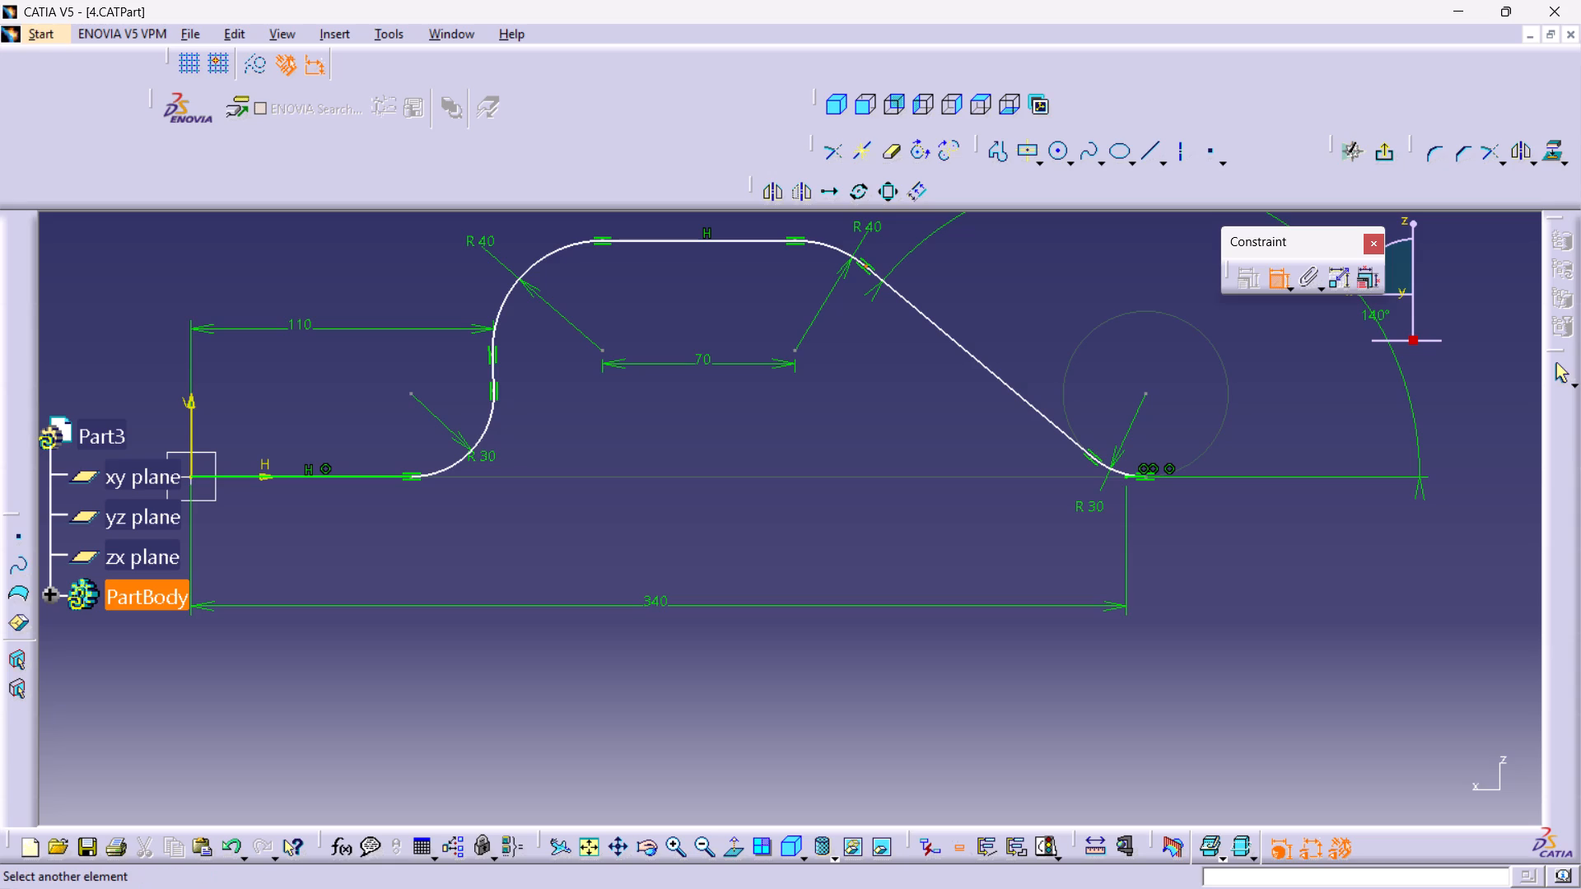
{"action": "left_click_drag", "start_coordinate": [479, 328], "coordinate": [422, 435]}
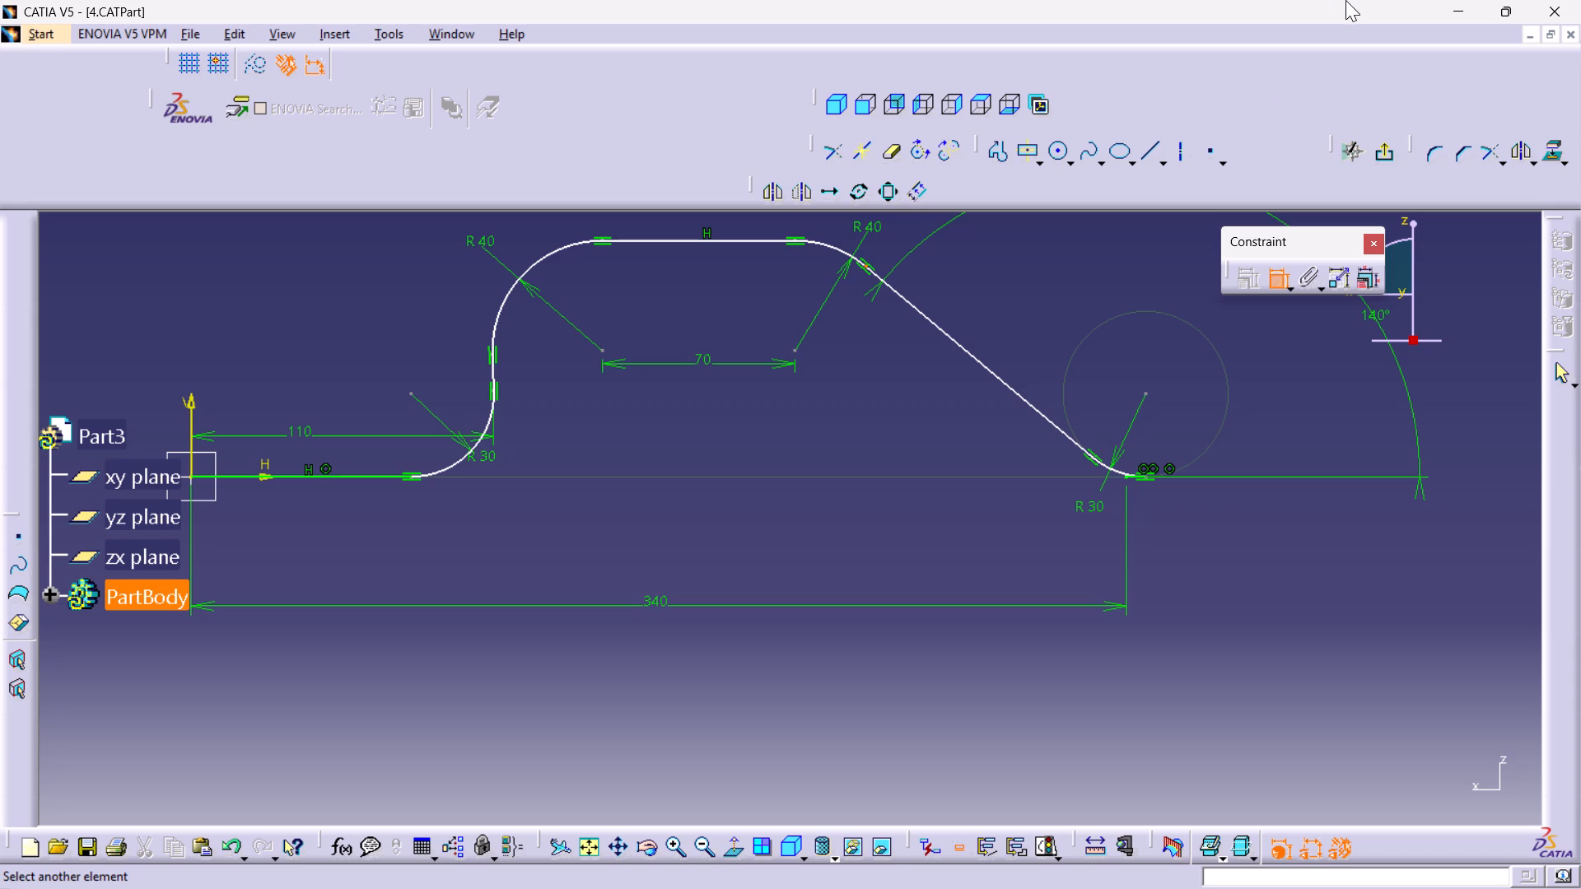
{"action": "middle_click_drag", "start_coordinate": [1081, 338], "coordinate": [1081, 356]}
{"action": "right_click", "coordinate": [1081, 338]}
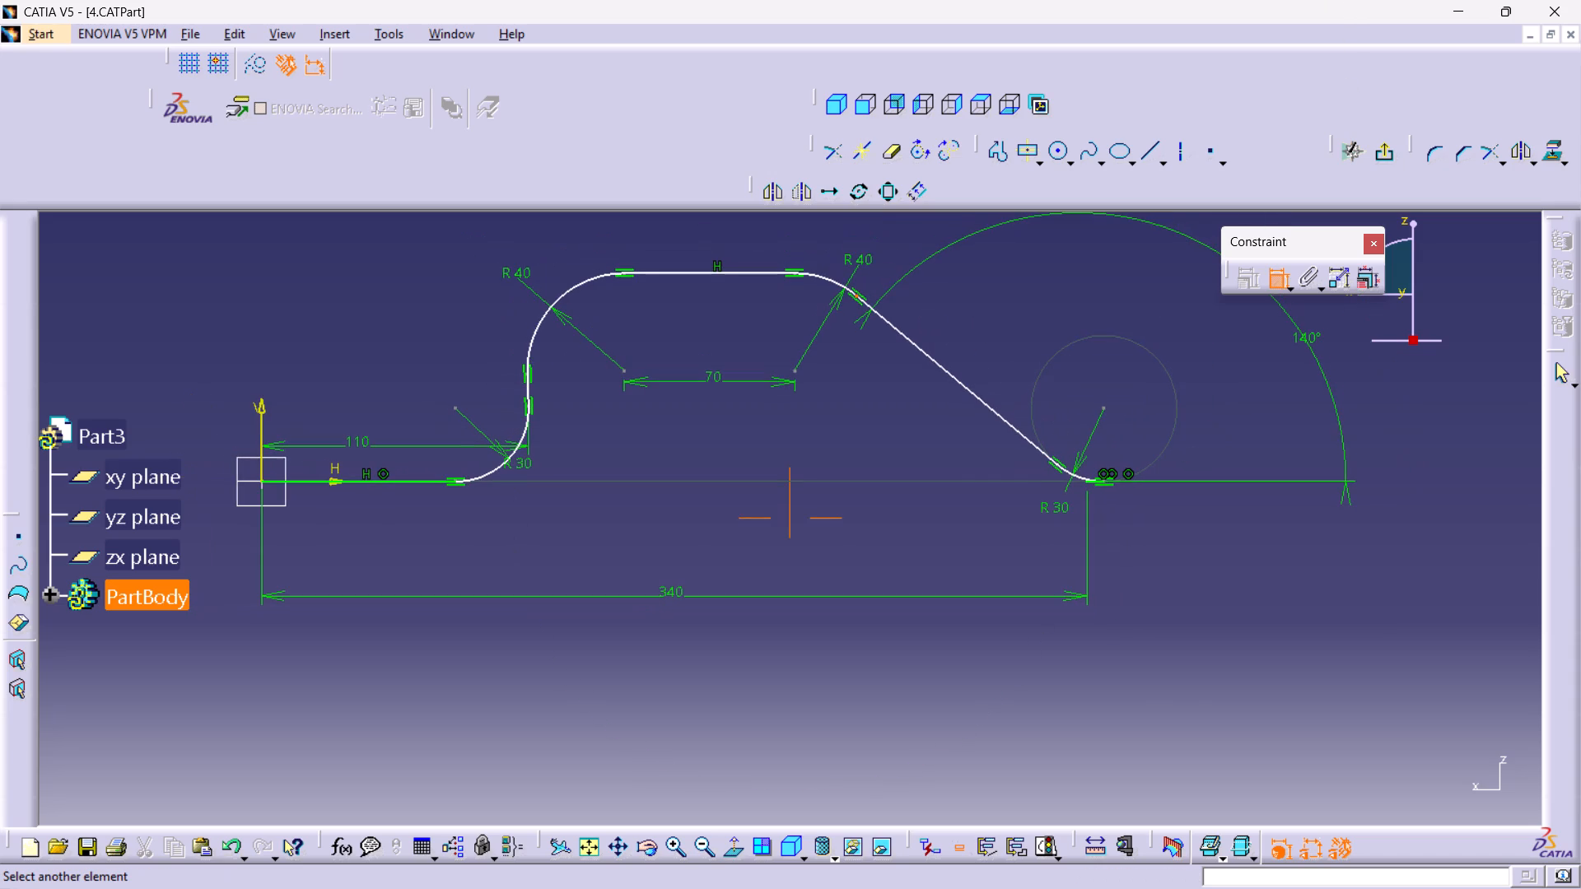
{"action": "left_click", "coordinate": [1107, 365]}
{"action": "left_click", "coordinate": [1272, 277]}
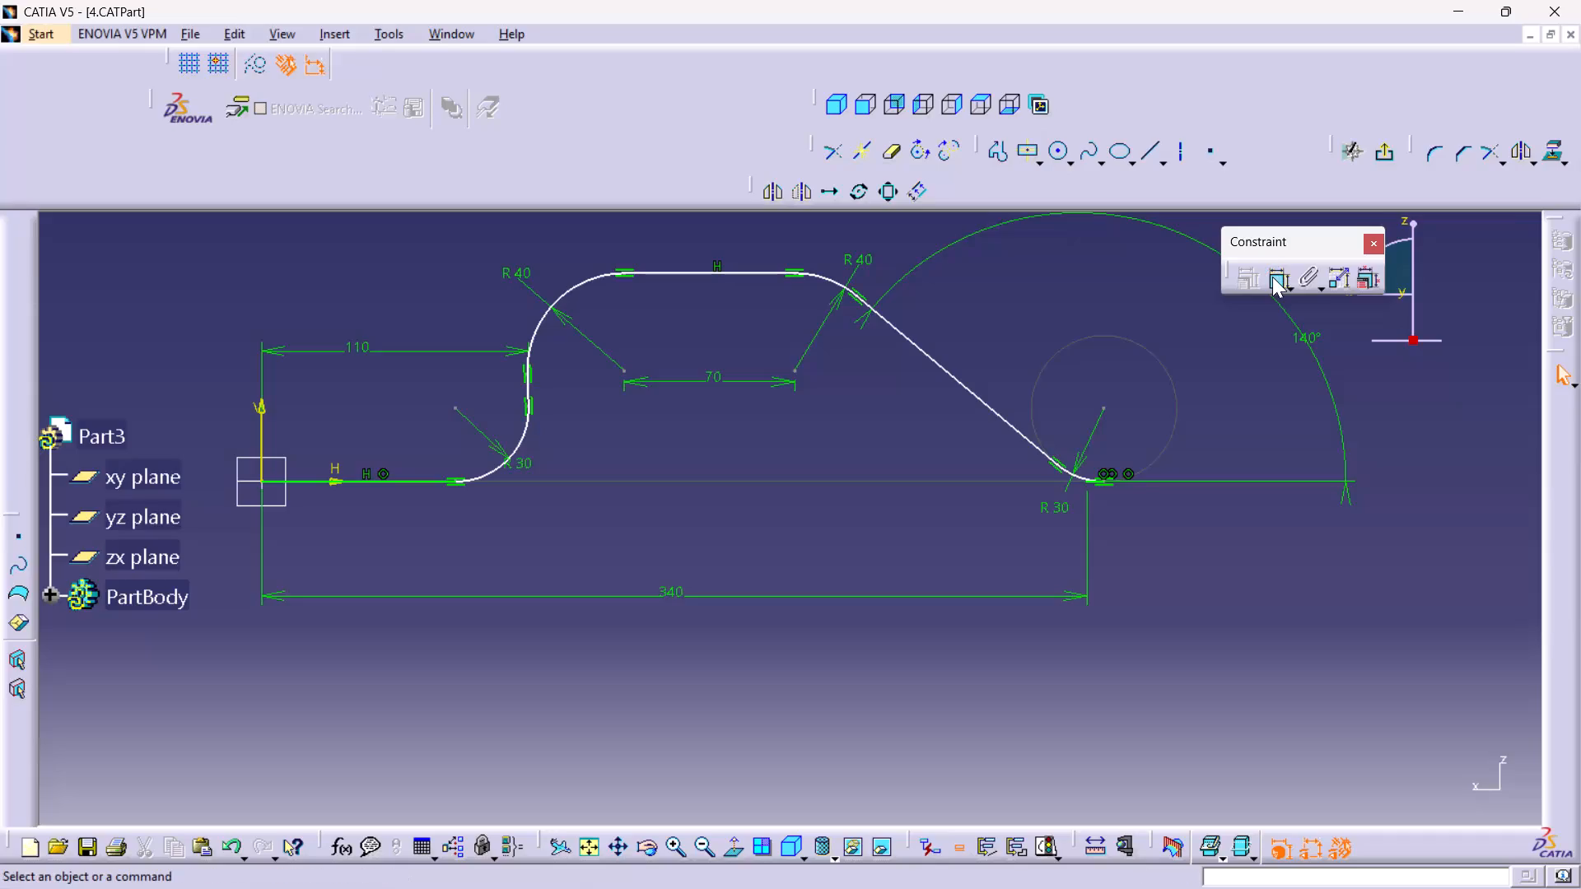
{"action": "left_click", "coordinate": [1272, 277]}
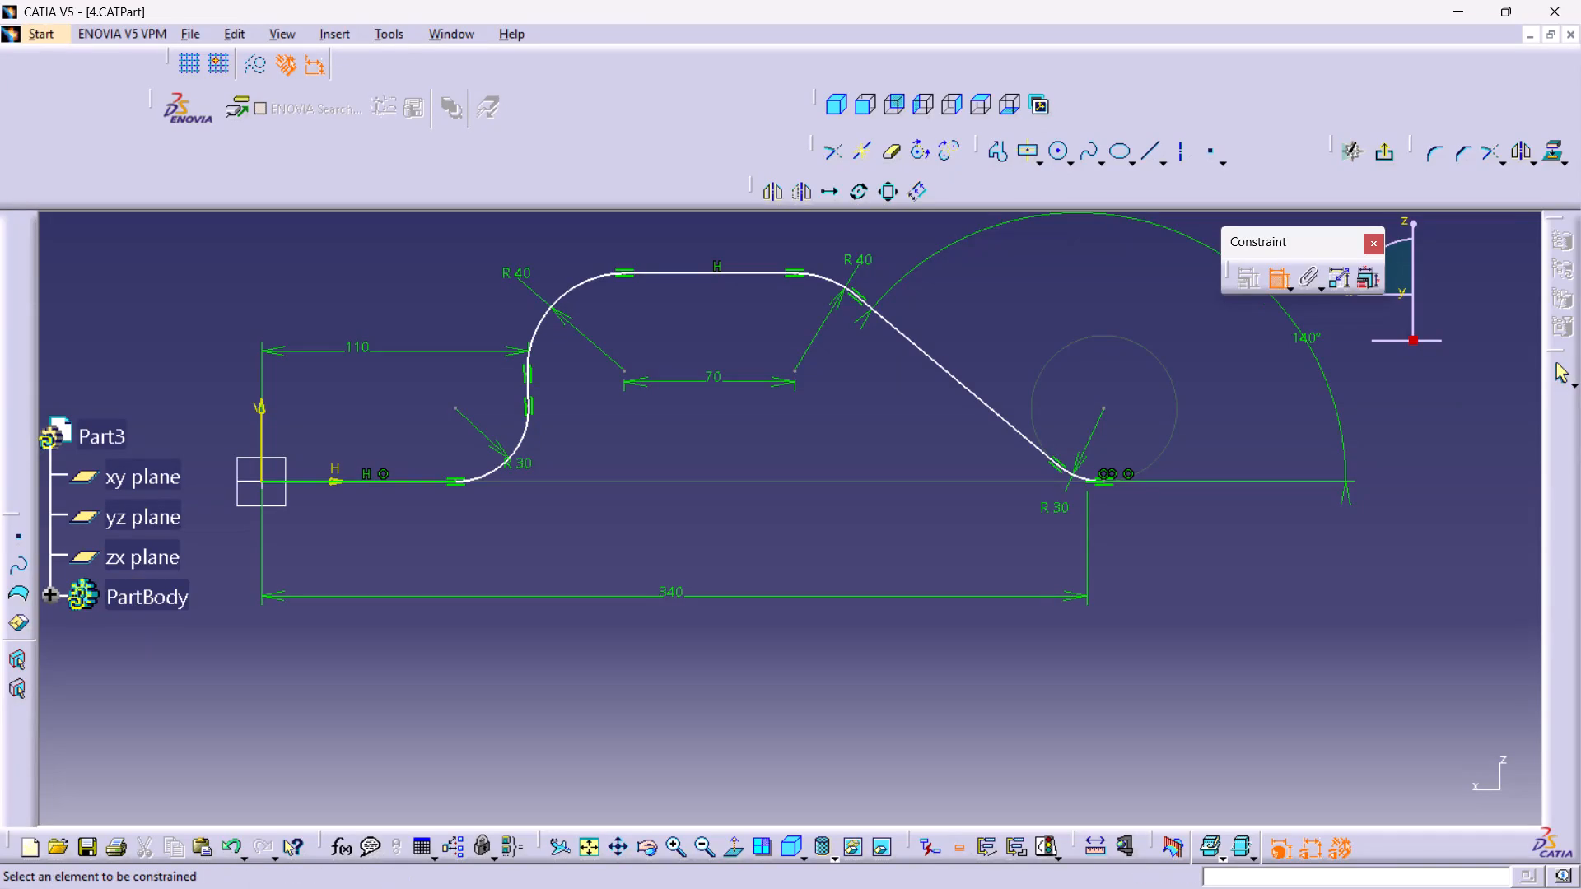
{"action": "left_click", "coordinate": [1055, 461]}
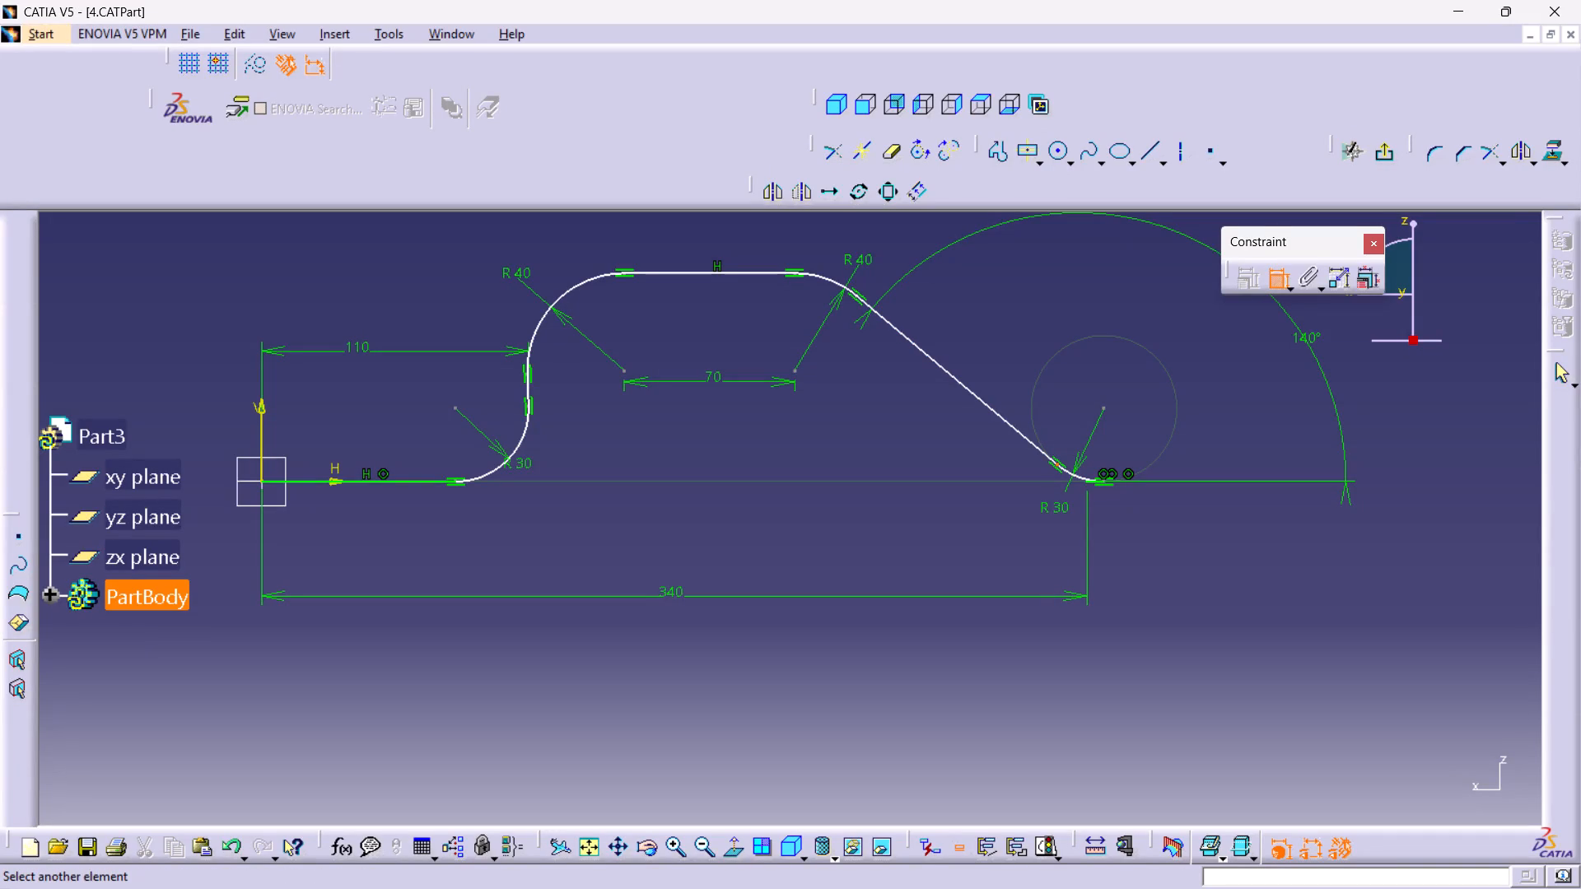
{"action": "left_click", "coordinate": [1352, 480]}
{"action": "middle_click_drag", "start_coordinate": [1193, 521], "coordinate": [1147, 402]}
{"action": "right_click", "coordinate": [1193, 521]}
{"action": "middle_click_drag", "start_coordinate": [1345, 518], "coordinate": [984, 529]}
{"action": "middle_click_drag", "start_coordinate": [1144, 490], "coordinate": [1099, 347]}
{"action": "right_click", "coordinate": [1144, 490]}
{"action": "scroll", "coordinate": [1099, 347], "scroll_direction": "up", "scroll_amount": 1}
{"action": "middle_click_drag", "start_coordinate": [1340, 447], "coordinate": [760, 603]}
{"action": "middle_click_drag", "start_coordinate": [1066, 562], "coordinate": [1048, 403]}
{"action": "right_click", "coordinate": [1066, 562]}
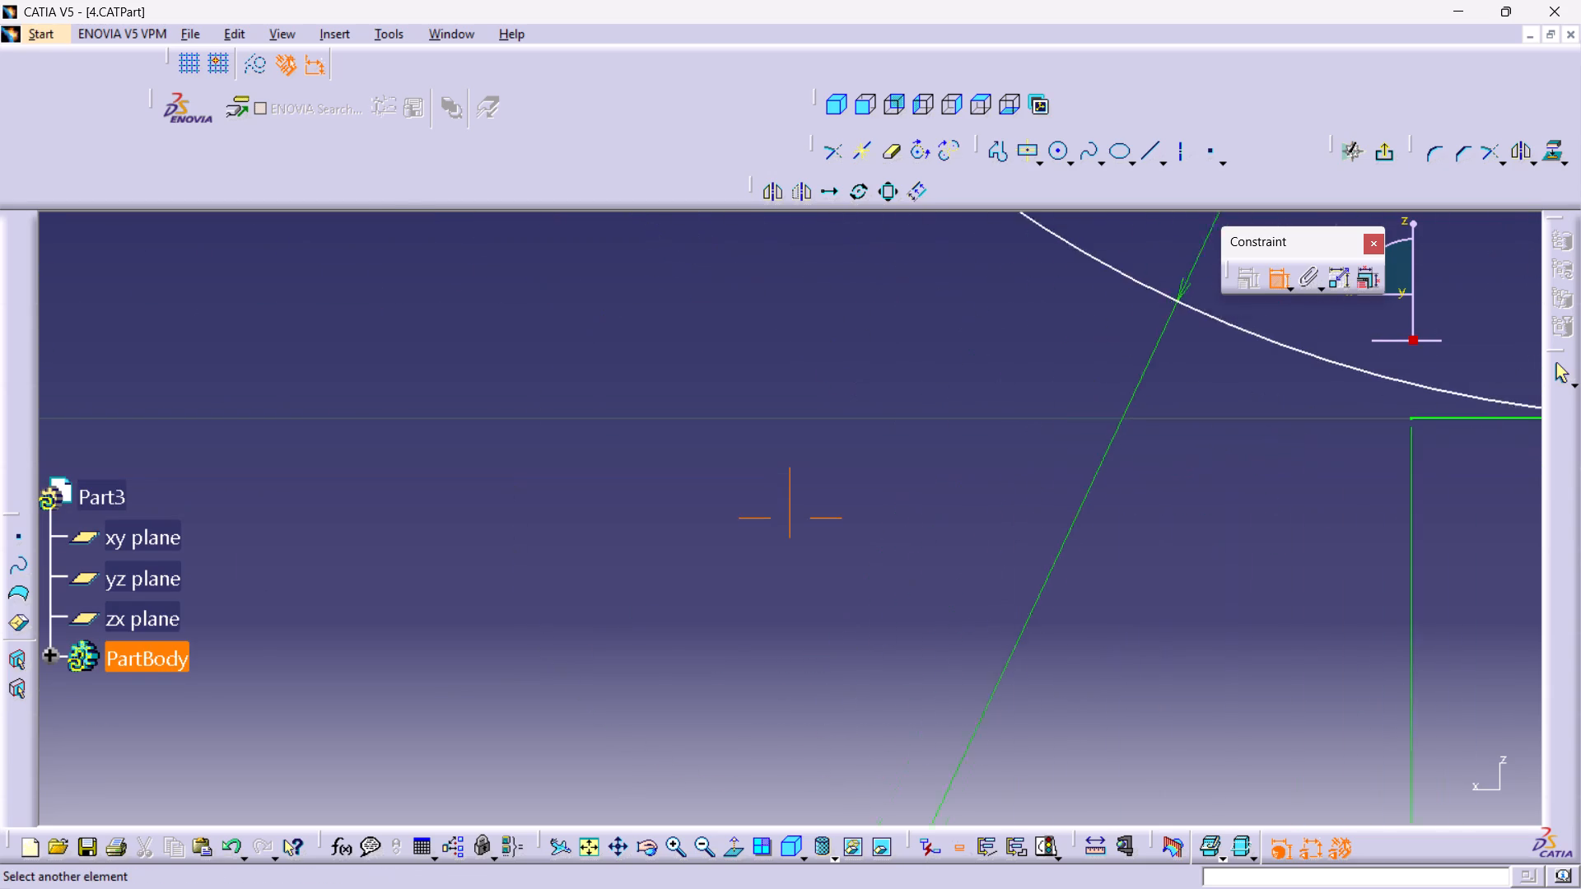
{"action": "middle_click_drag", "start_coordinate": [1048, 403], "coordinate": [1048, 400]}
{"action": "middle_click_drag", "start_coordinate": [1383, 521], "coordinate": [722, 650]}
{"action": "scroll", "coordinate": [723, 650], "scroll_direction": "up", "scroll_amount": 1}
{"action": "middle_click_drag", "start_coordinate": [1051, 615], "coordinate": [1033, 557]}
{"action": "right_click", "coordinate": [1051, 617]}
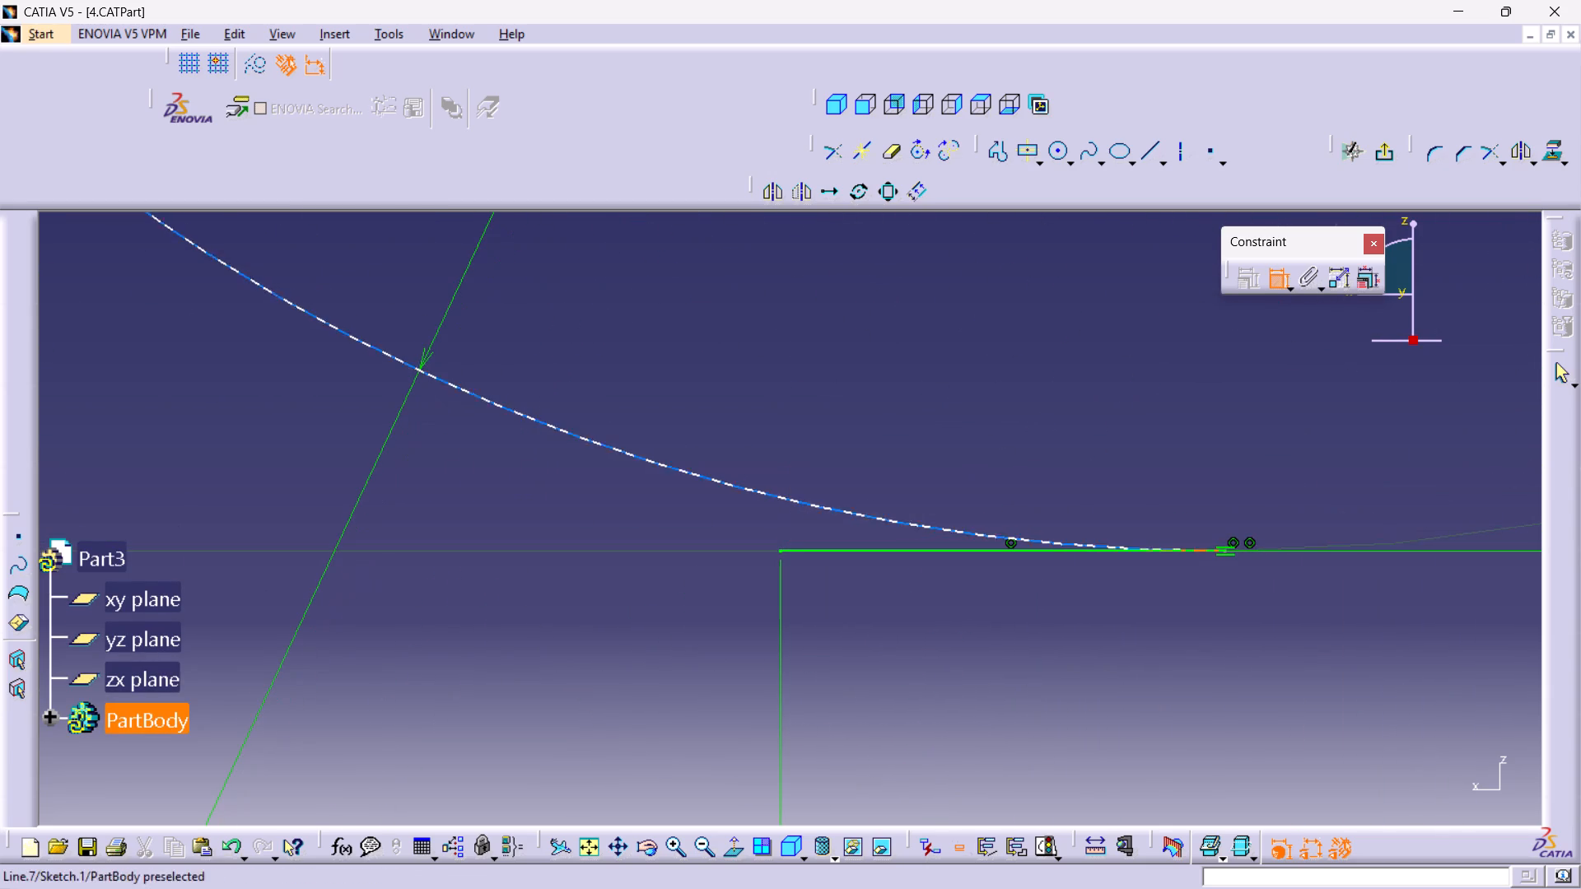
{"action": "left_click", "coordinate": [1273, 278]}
Undo the deletion of the first base line's length dimension and the 110 mm change to the ascending slope's distance from the vertical axis.
{"action": "middle_click_drag", "start_coordinate": [986, 431], "coordinate": [1047, 675]}
{"action": "right_click", "coordinate": [986, 431]}
{"action": "middle_click_drag", "start_coordinate": [929, 522], "coordinate": [996, 680]}
{"action": "right_click", "coordinate": [929, 522]}
{"action": "middle_click_drag", "start_coordinate": [880, 426], "coordinate": [944, 579]}
{"action": "right_click", "coordinate": [880, 426]}
{"action": "scroll", "coordinate": [944, 579], "scroll_direction": "up", "scroll_amount": 1}
{"action": "key", "text": "ctrl+z"}
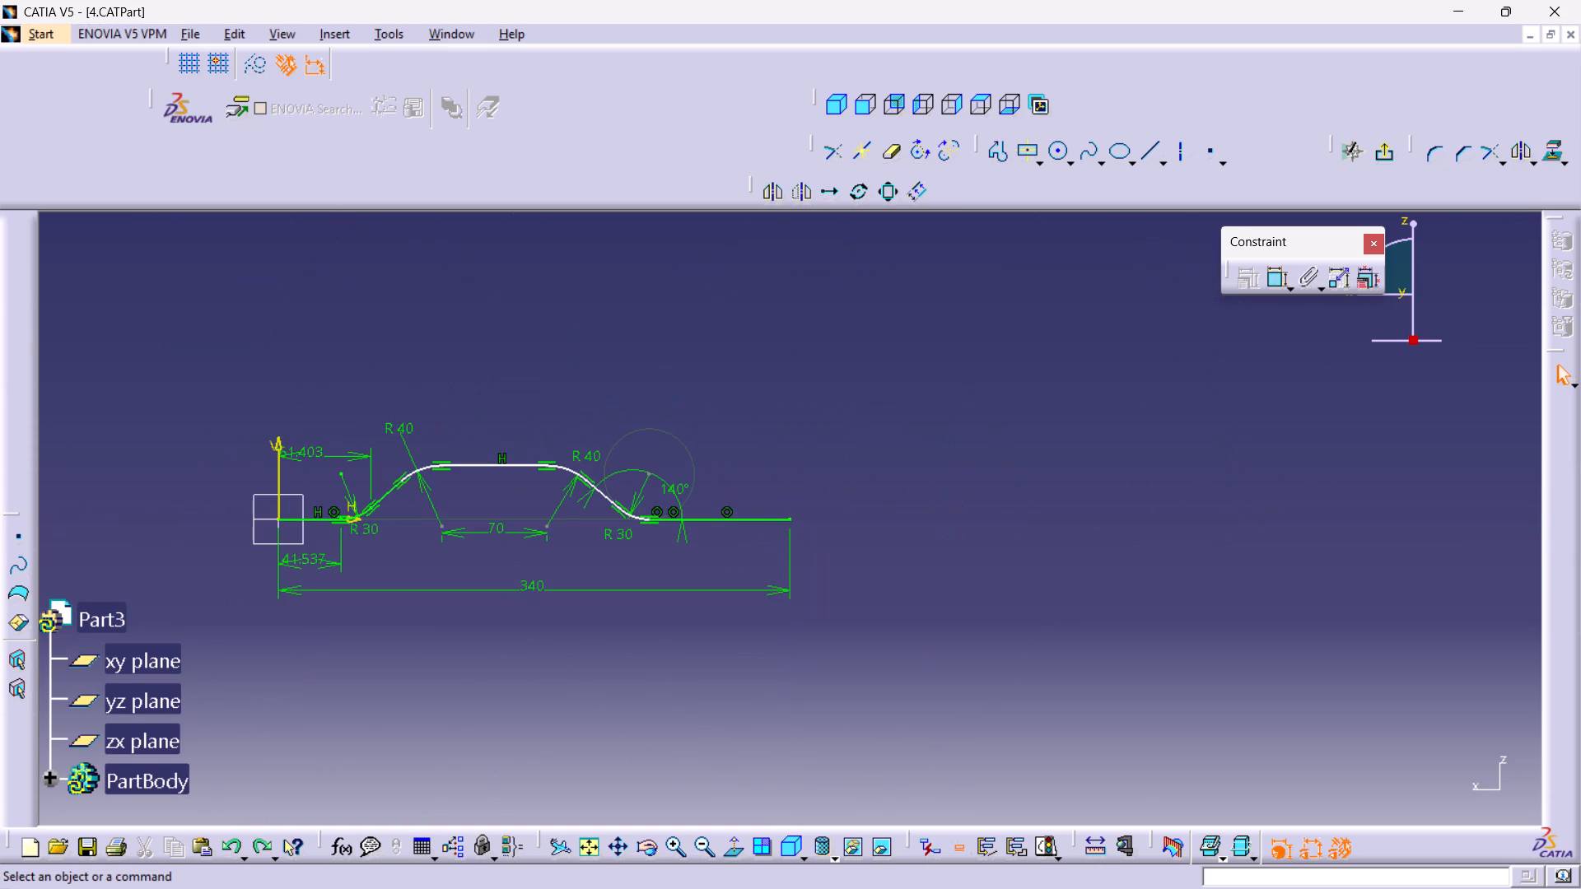
Dimension the horizontal distance from the lower end of the descending sloped line to the free end of the last base line.
{"action": "middle_click_drag", "start_coordinate": [544, 531], "coordinate": [541, 388]}
{"action": "right_click", "coordinate": [544, 531]}
{"action": "middle_click_drag", "start_coordinate": [511, 570], "coordinate": [738, 589]}
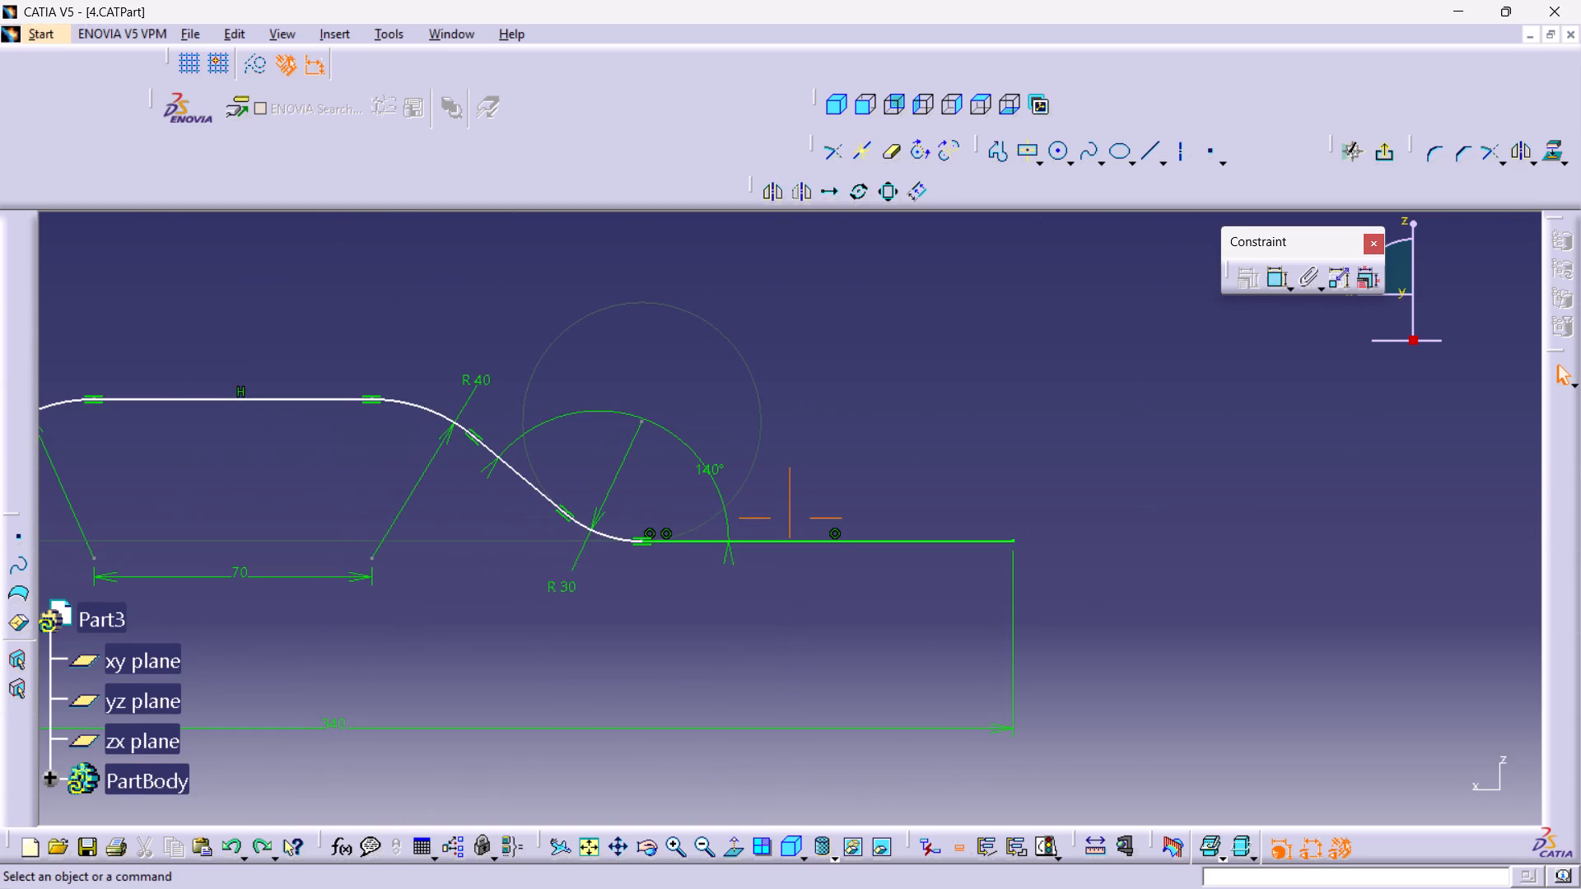
{"action": "double_click", "coordinate": [1269, 277]}
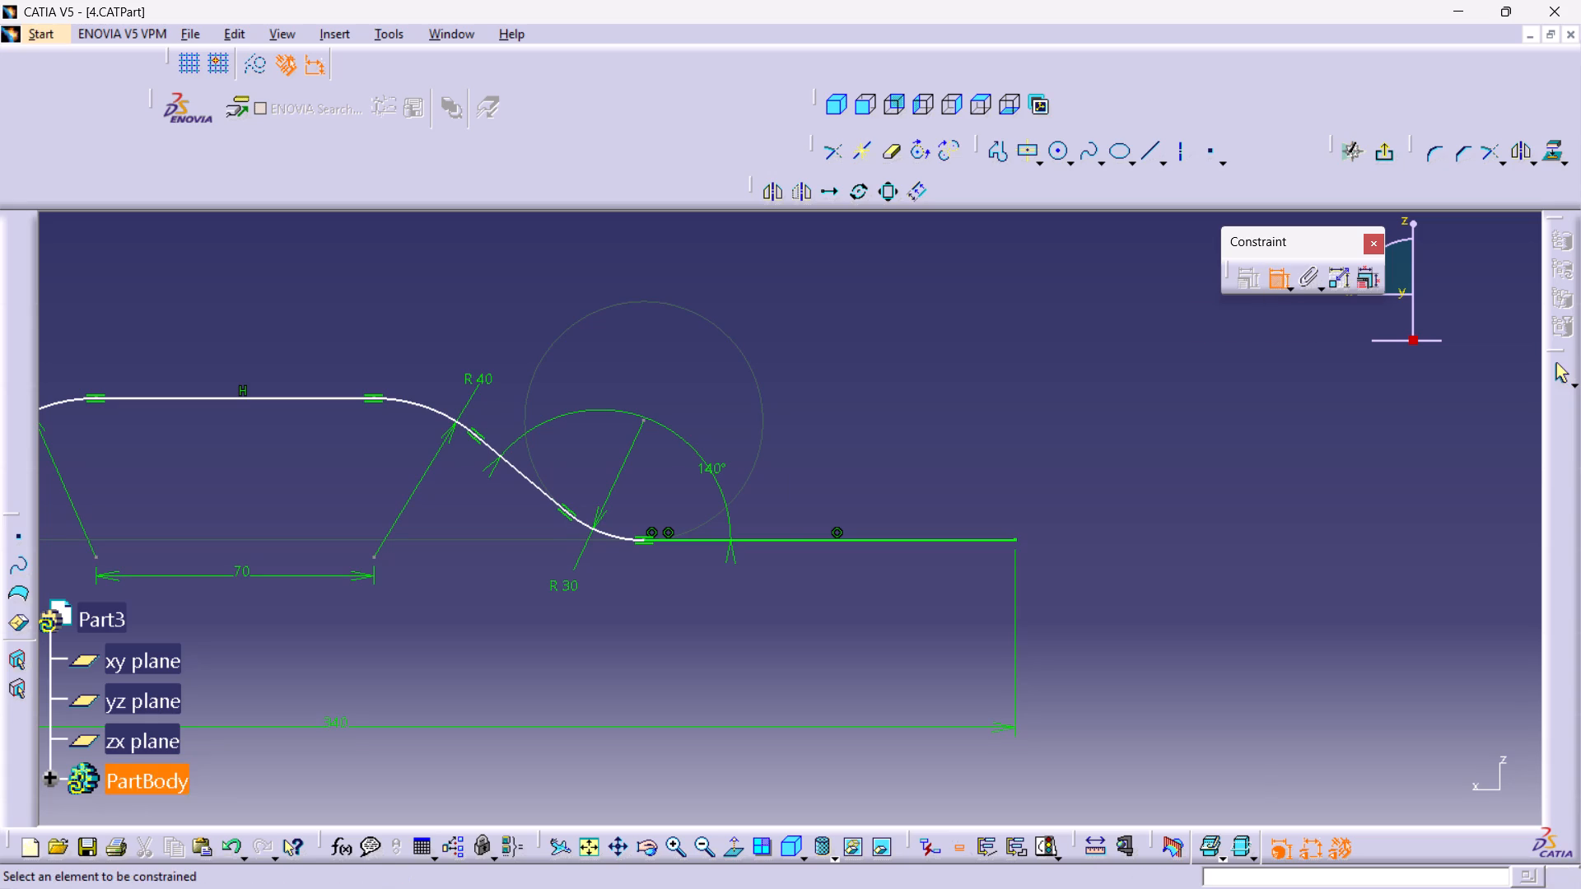
{"action": "left_click", "coordinate": [567, 510]}
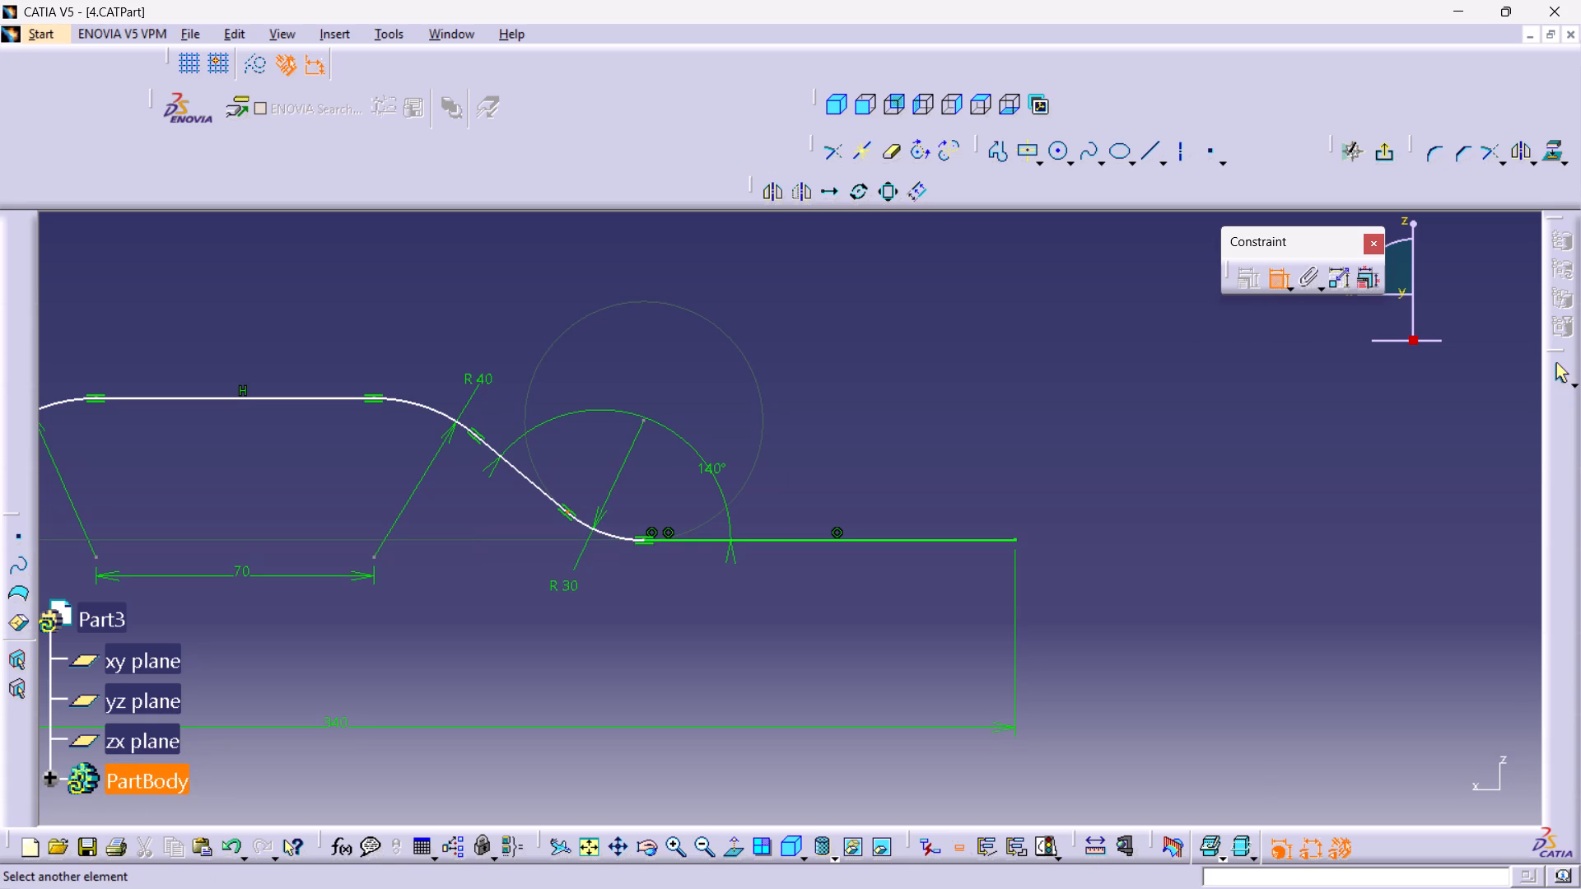
{"action": "left_click", "coordinate": [1017, 538]}
{"action": "right_click", "coordinate": [802, 361]}
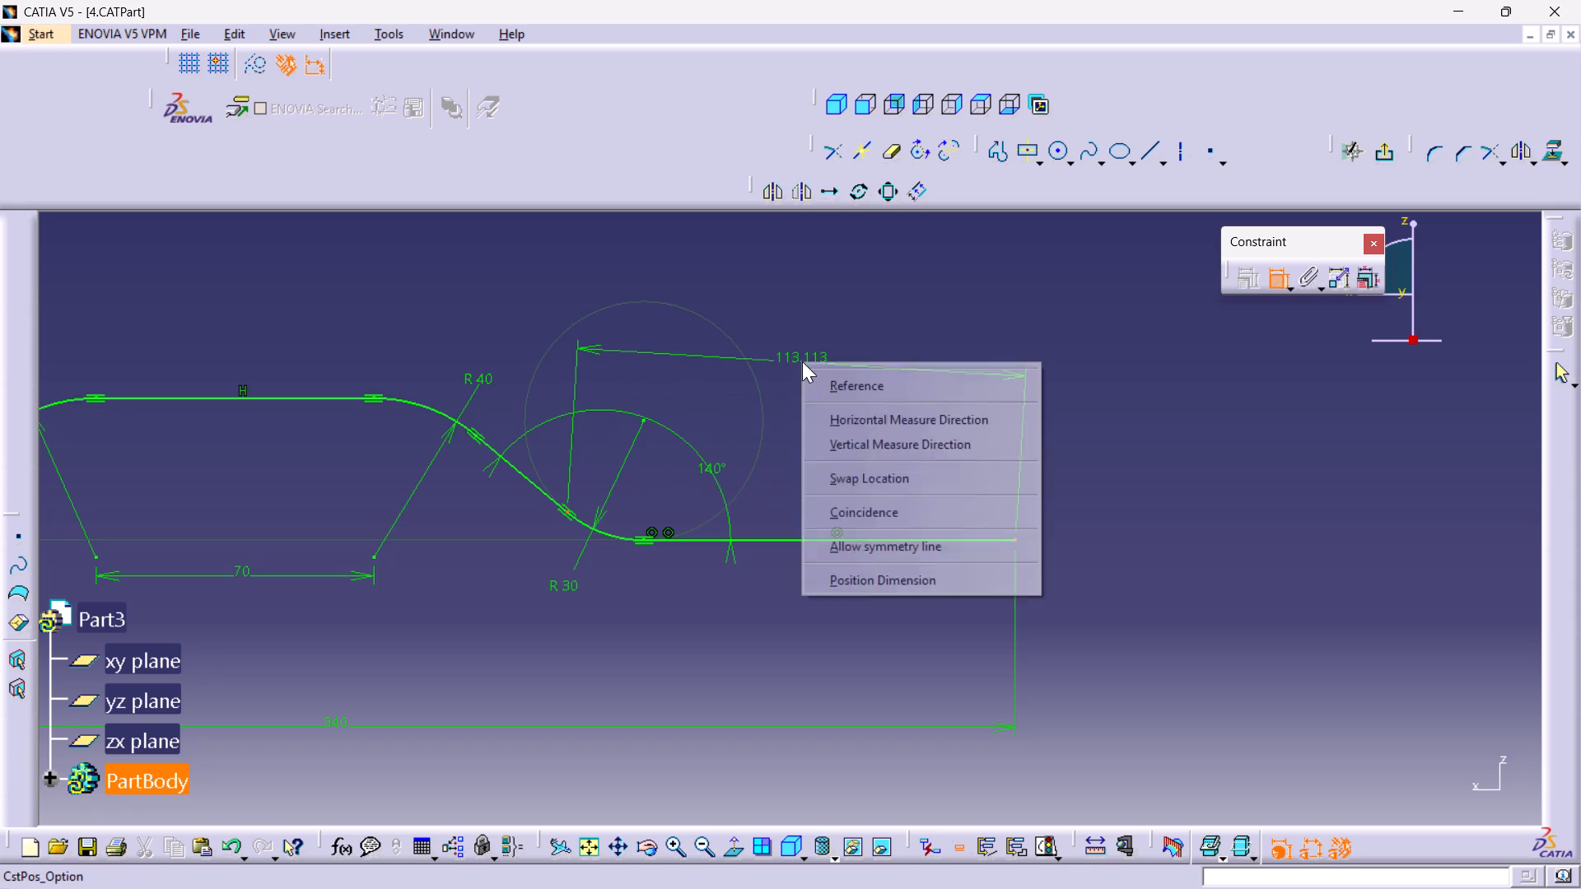
{"action": "left_click", "coordinate": [859, 423]}
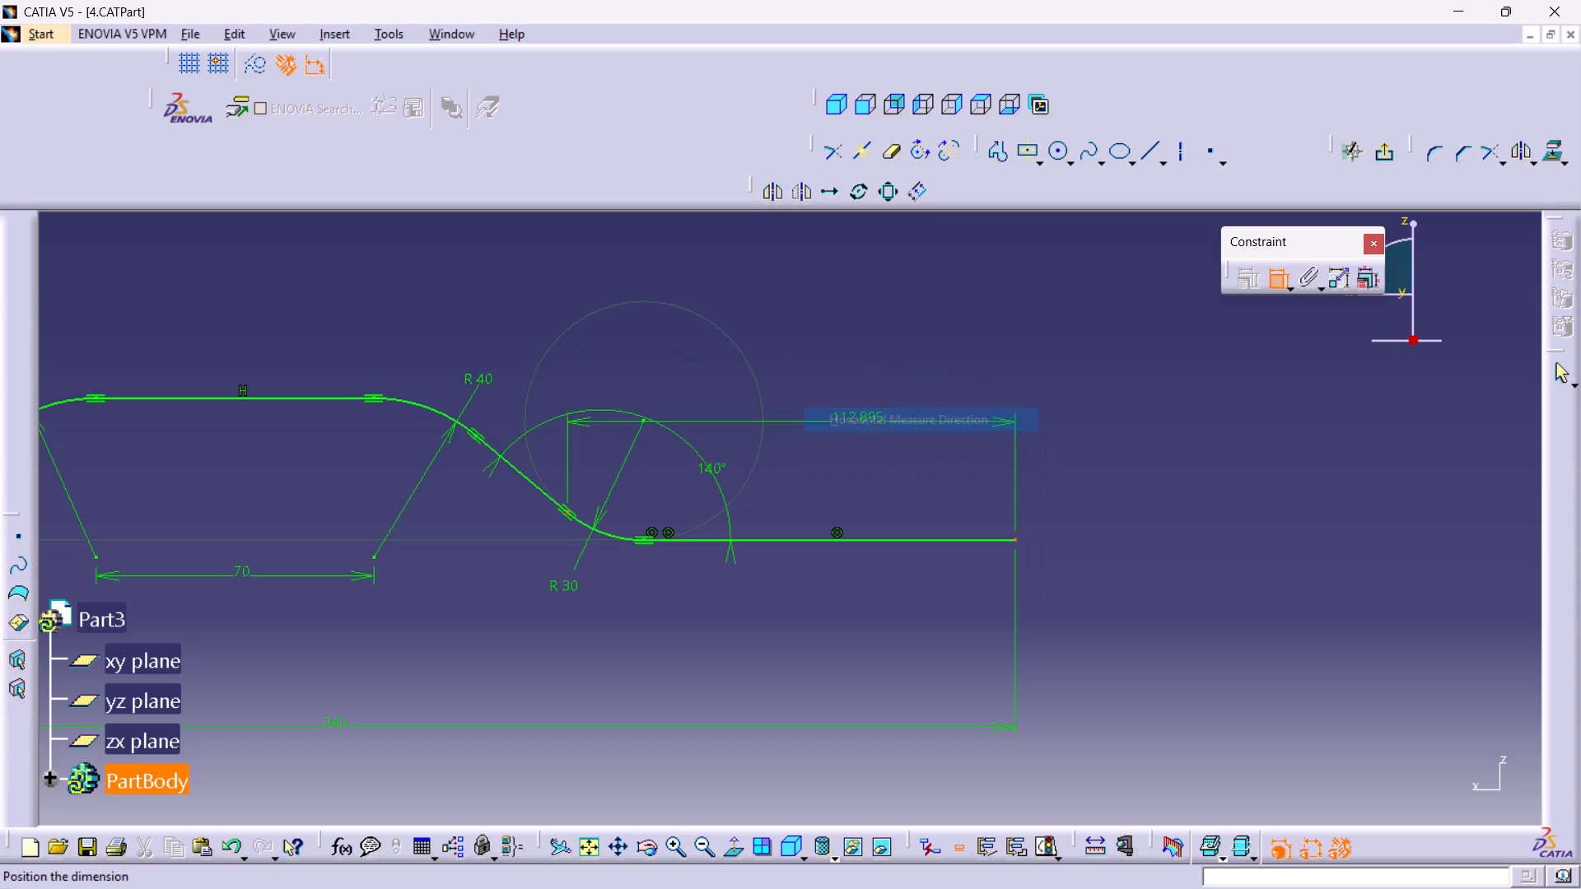
{"action": "left_click", "coordinate": [799, 365]}
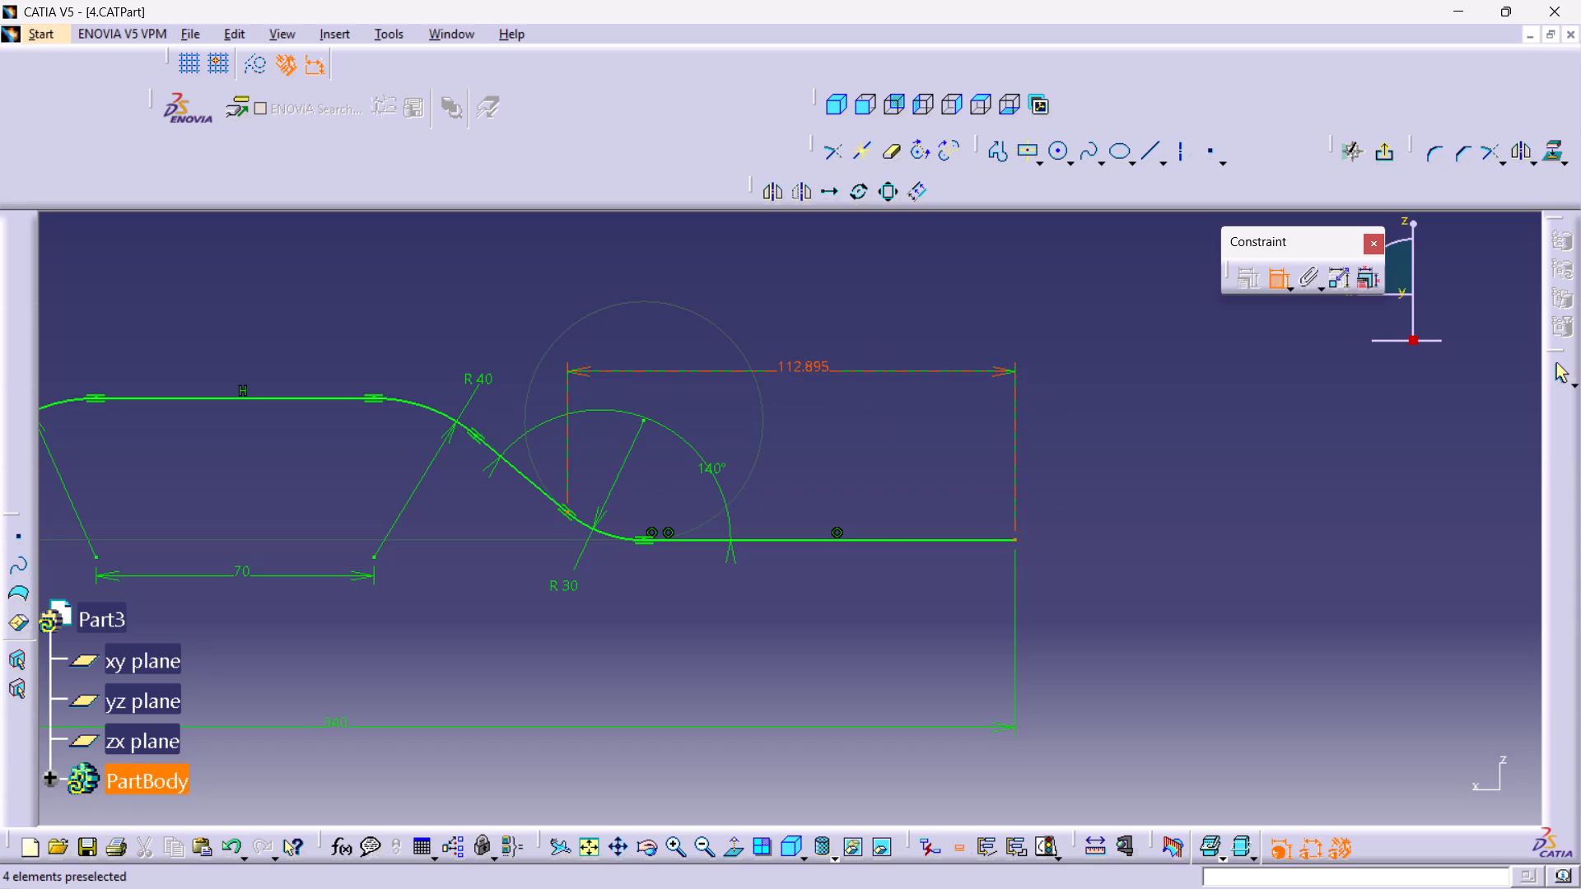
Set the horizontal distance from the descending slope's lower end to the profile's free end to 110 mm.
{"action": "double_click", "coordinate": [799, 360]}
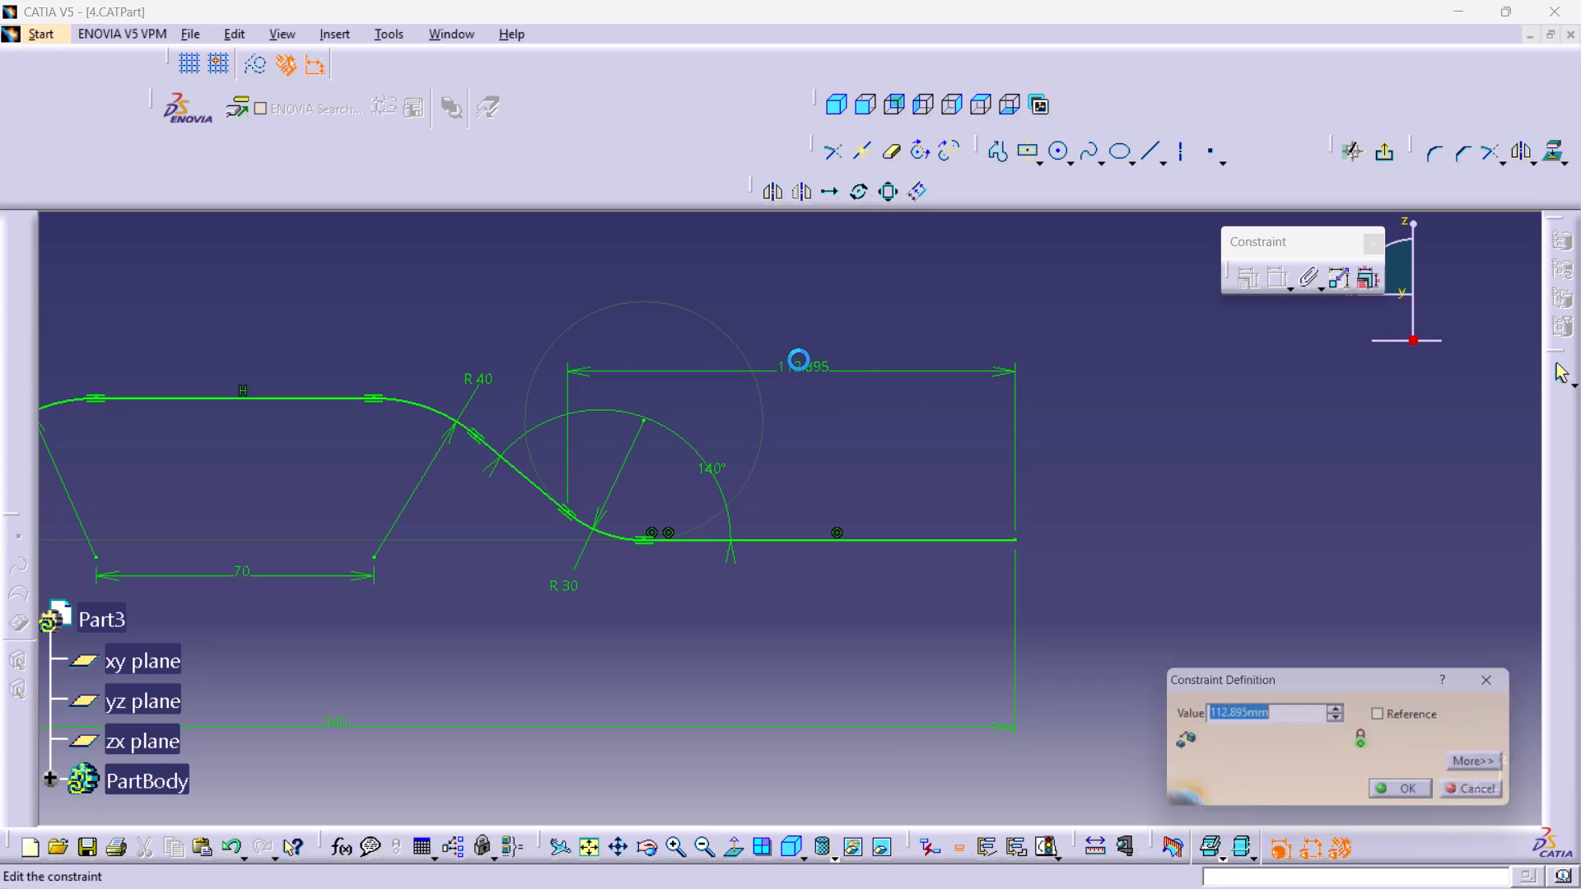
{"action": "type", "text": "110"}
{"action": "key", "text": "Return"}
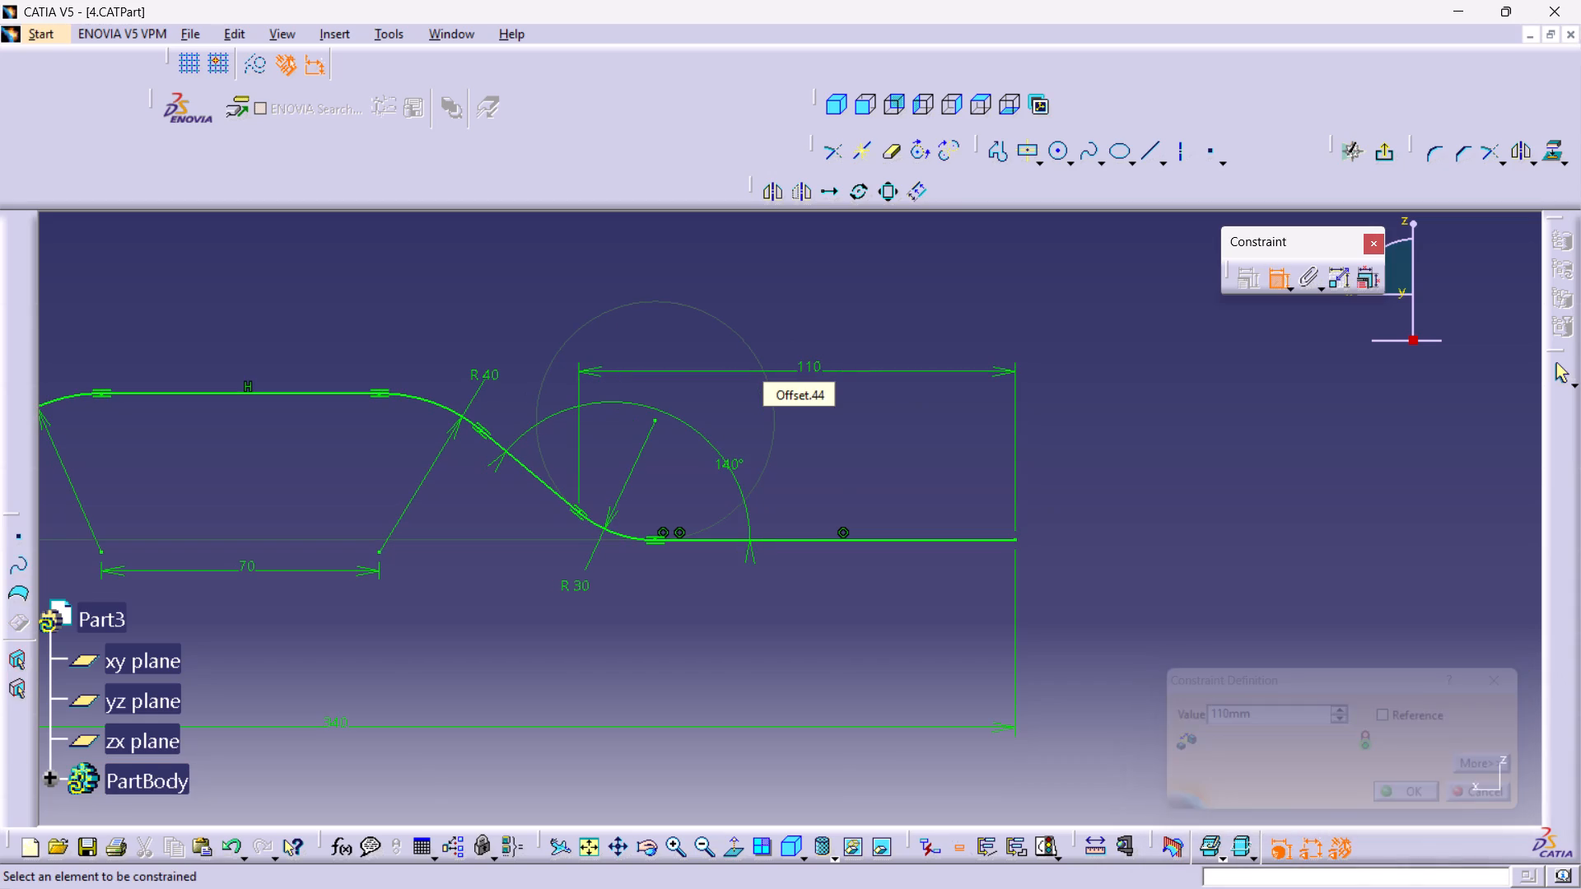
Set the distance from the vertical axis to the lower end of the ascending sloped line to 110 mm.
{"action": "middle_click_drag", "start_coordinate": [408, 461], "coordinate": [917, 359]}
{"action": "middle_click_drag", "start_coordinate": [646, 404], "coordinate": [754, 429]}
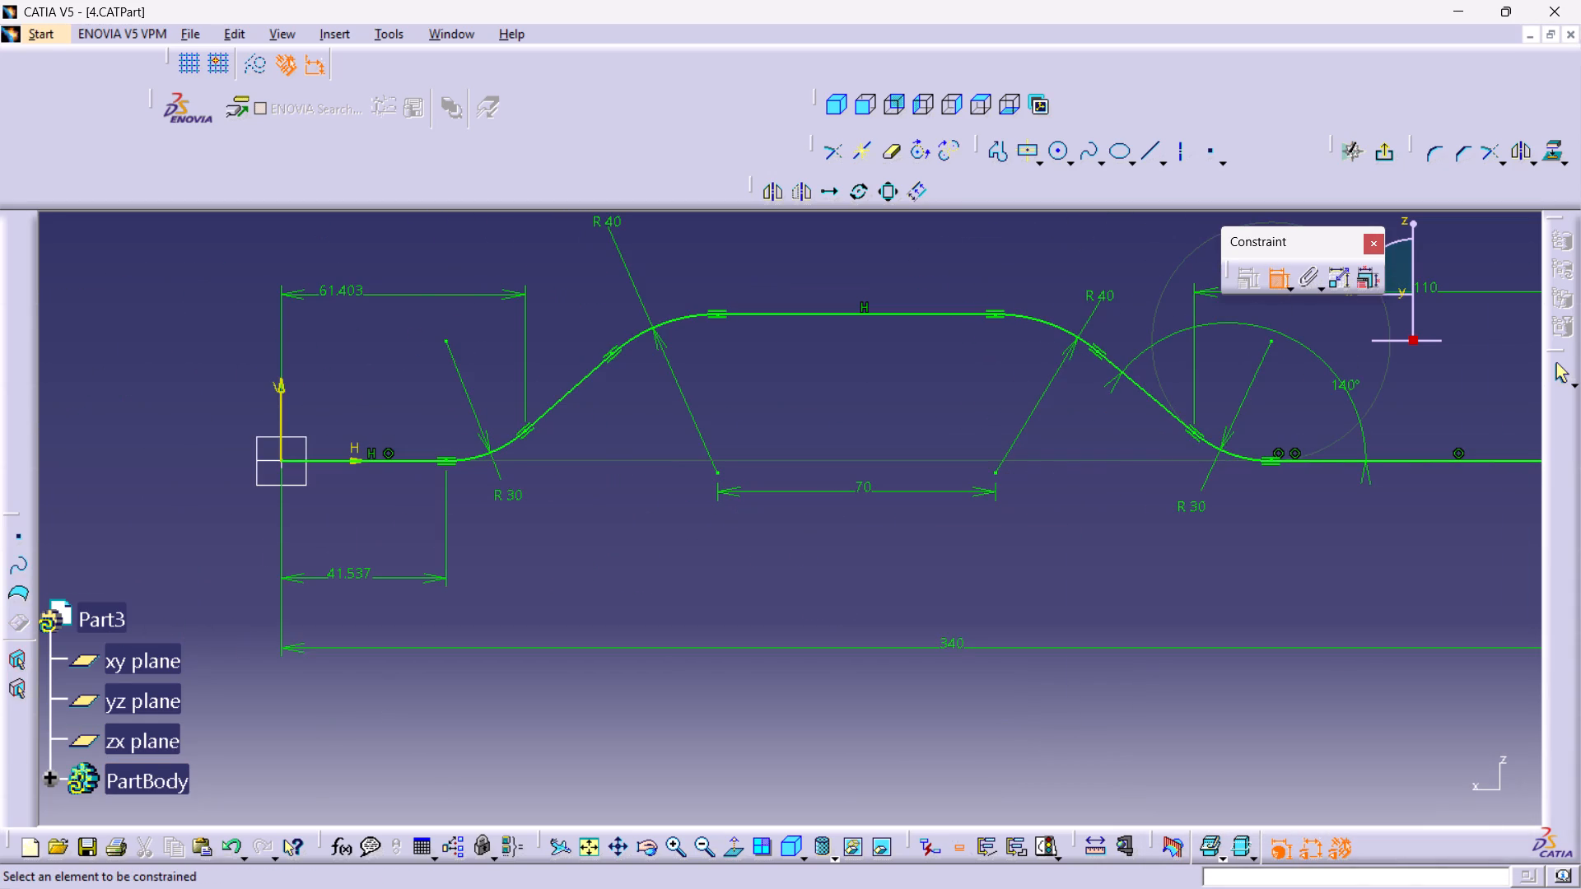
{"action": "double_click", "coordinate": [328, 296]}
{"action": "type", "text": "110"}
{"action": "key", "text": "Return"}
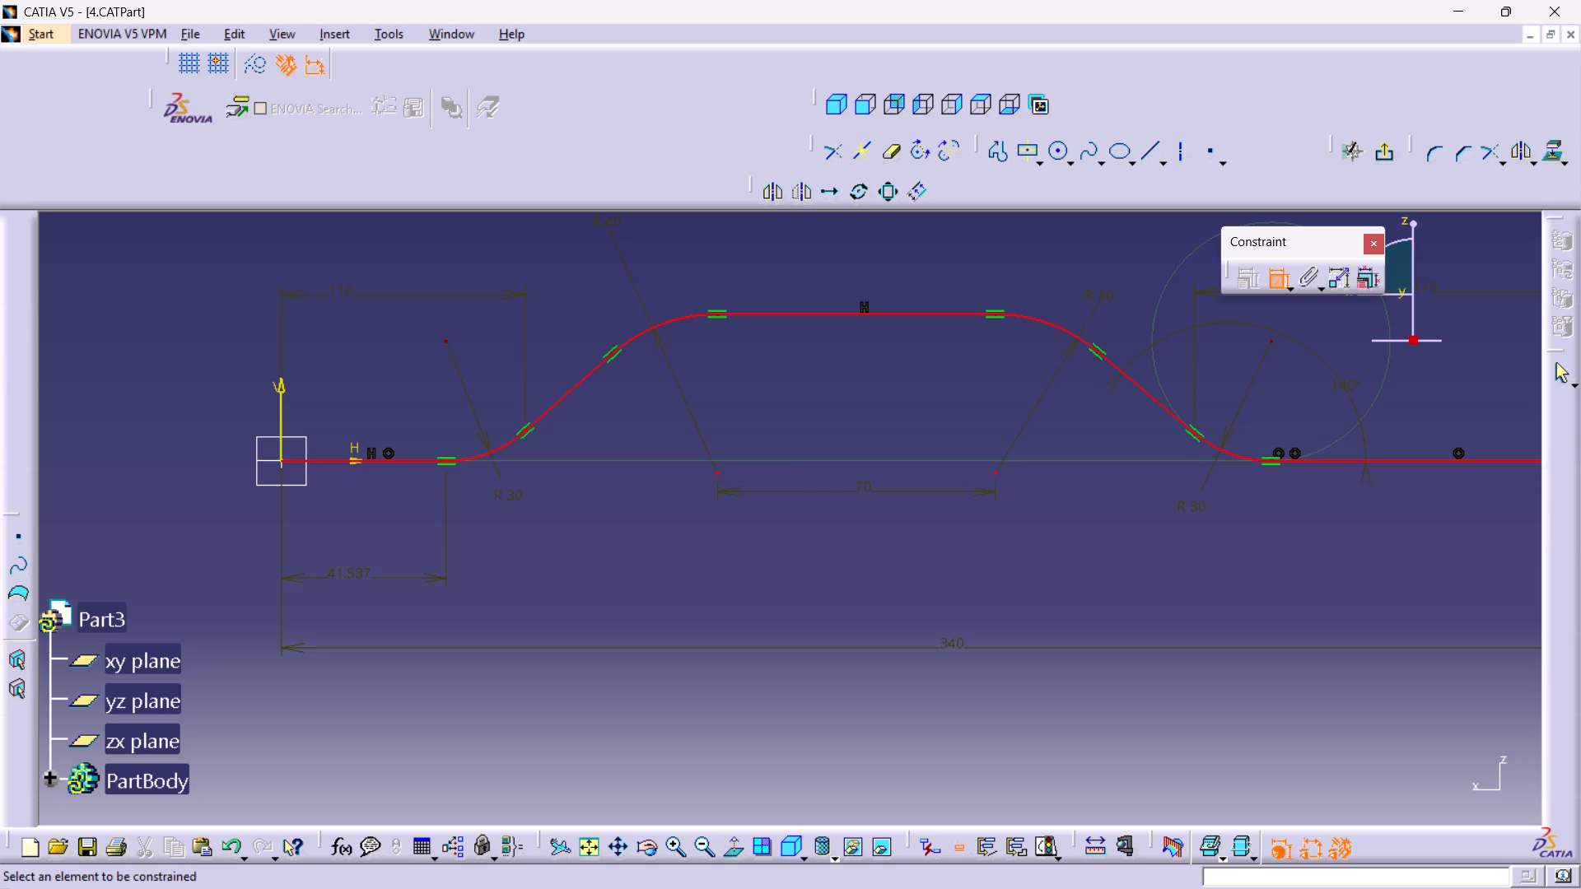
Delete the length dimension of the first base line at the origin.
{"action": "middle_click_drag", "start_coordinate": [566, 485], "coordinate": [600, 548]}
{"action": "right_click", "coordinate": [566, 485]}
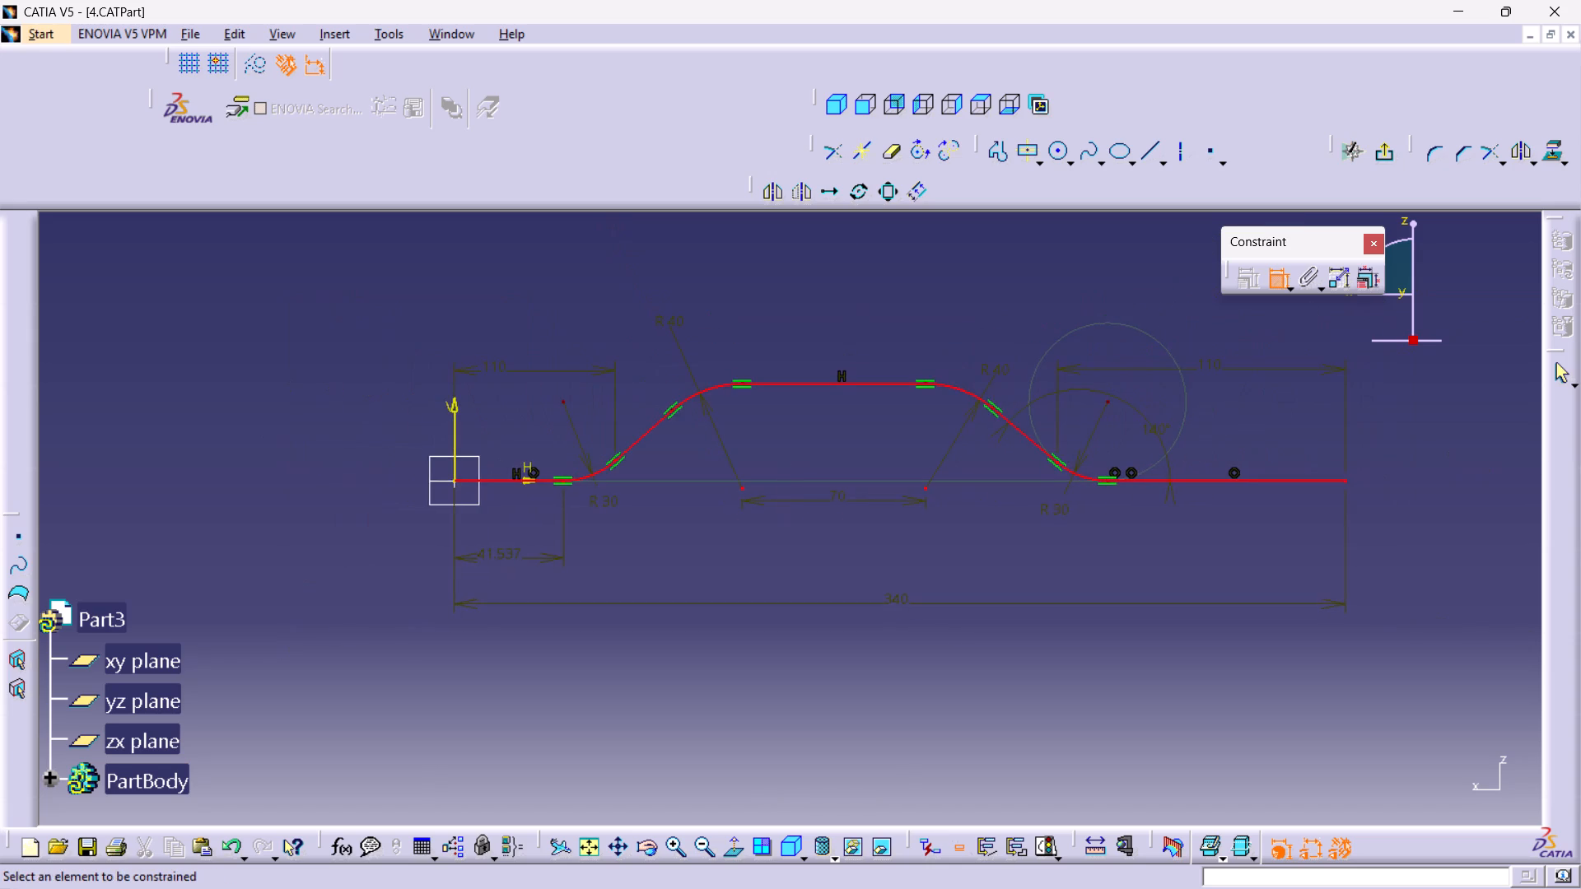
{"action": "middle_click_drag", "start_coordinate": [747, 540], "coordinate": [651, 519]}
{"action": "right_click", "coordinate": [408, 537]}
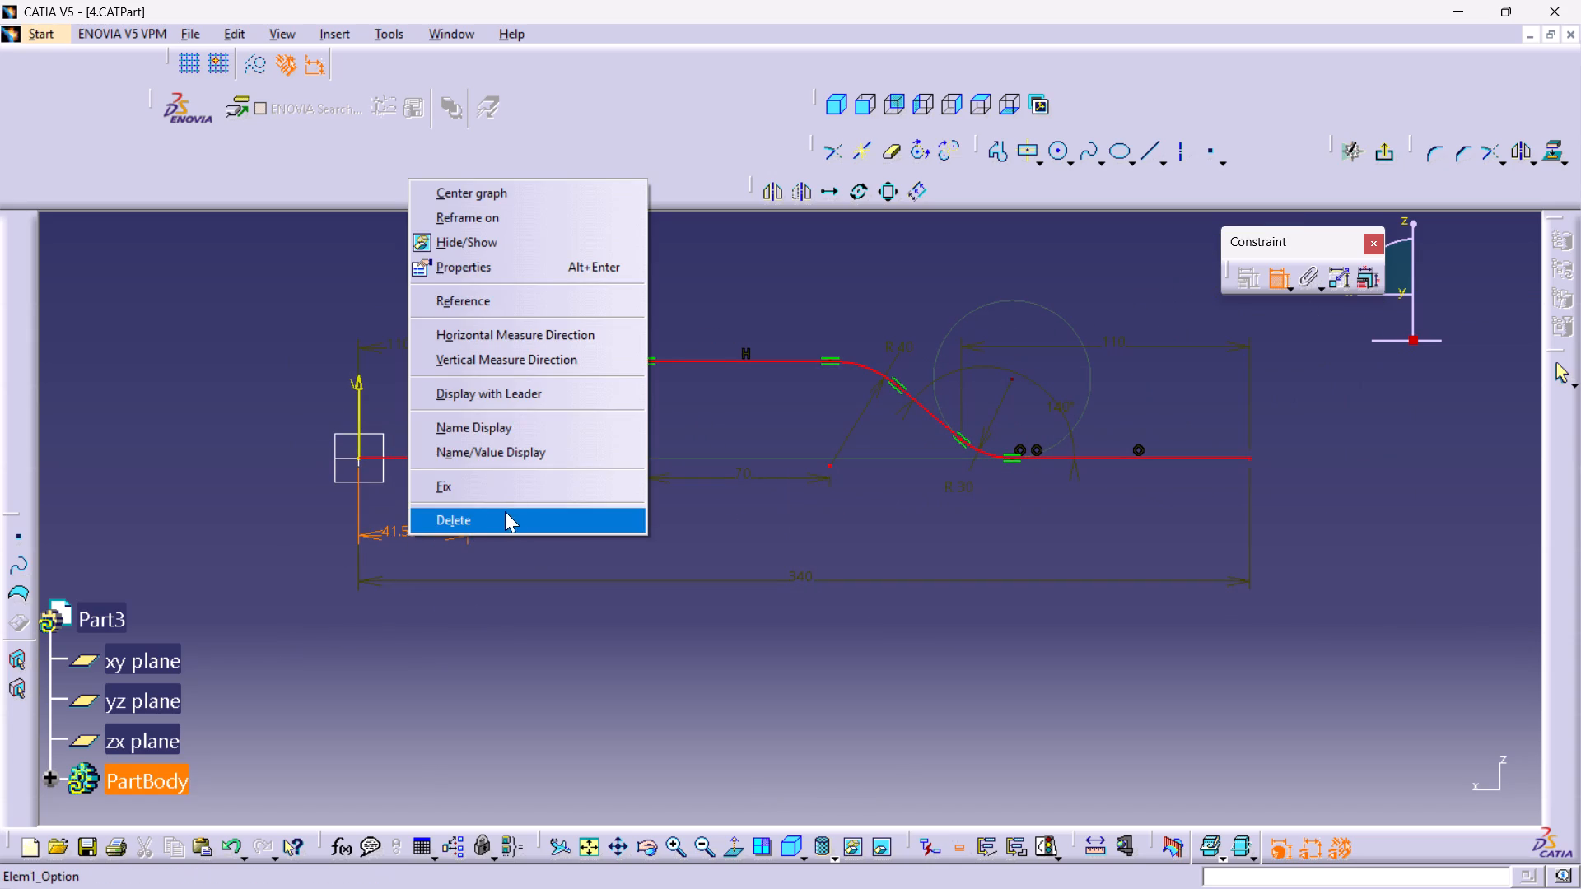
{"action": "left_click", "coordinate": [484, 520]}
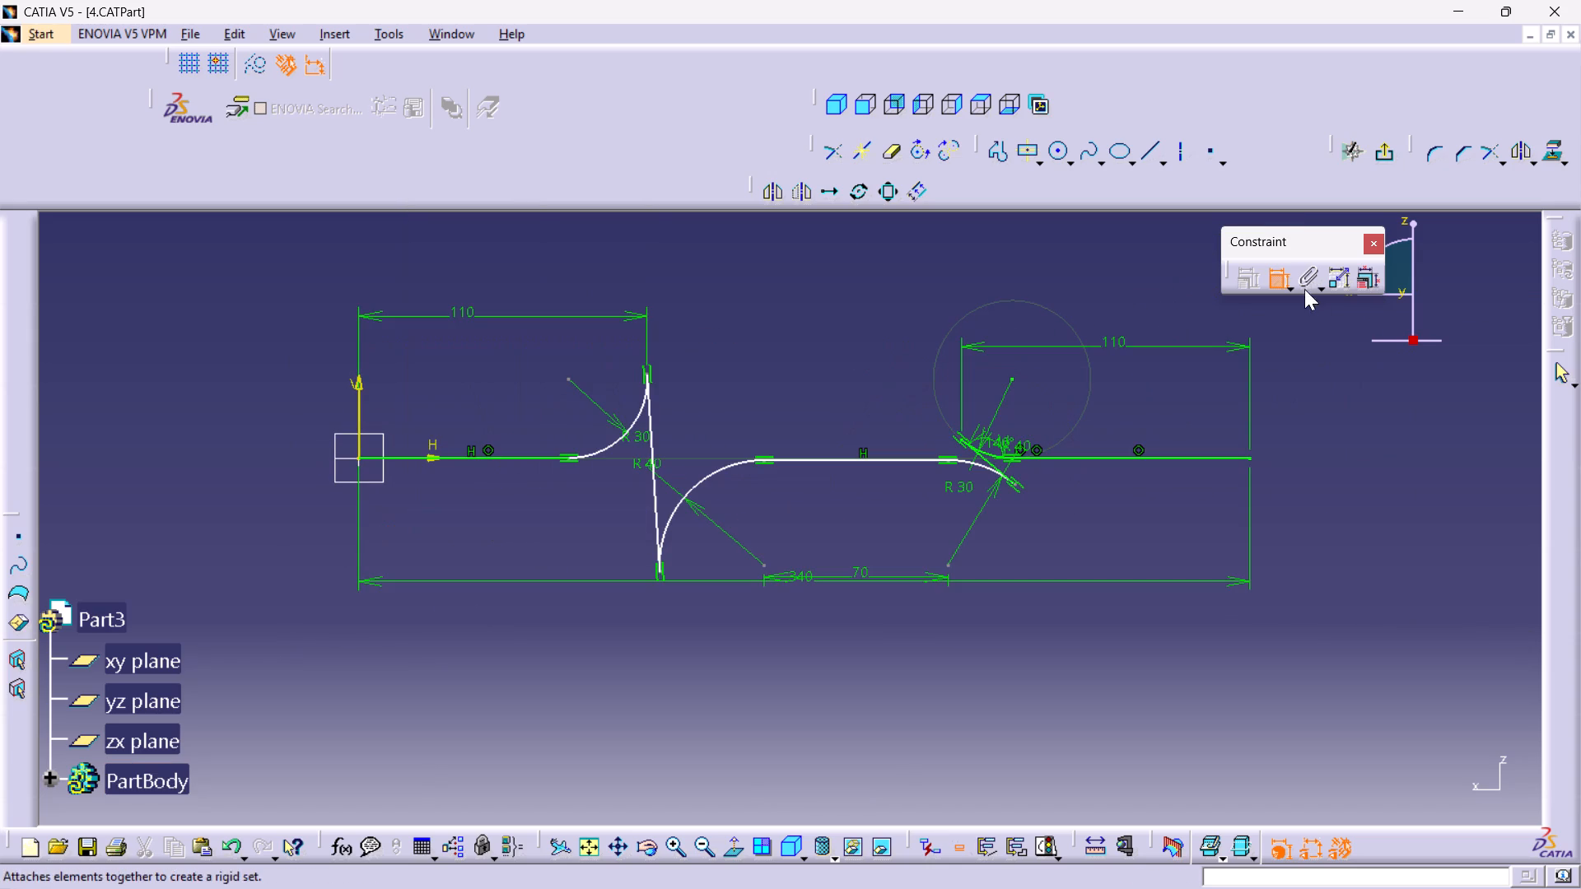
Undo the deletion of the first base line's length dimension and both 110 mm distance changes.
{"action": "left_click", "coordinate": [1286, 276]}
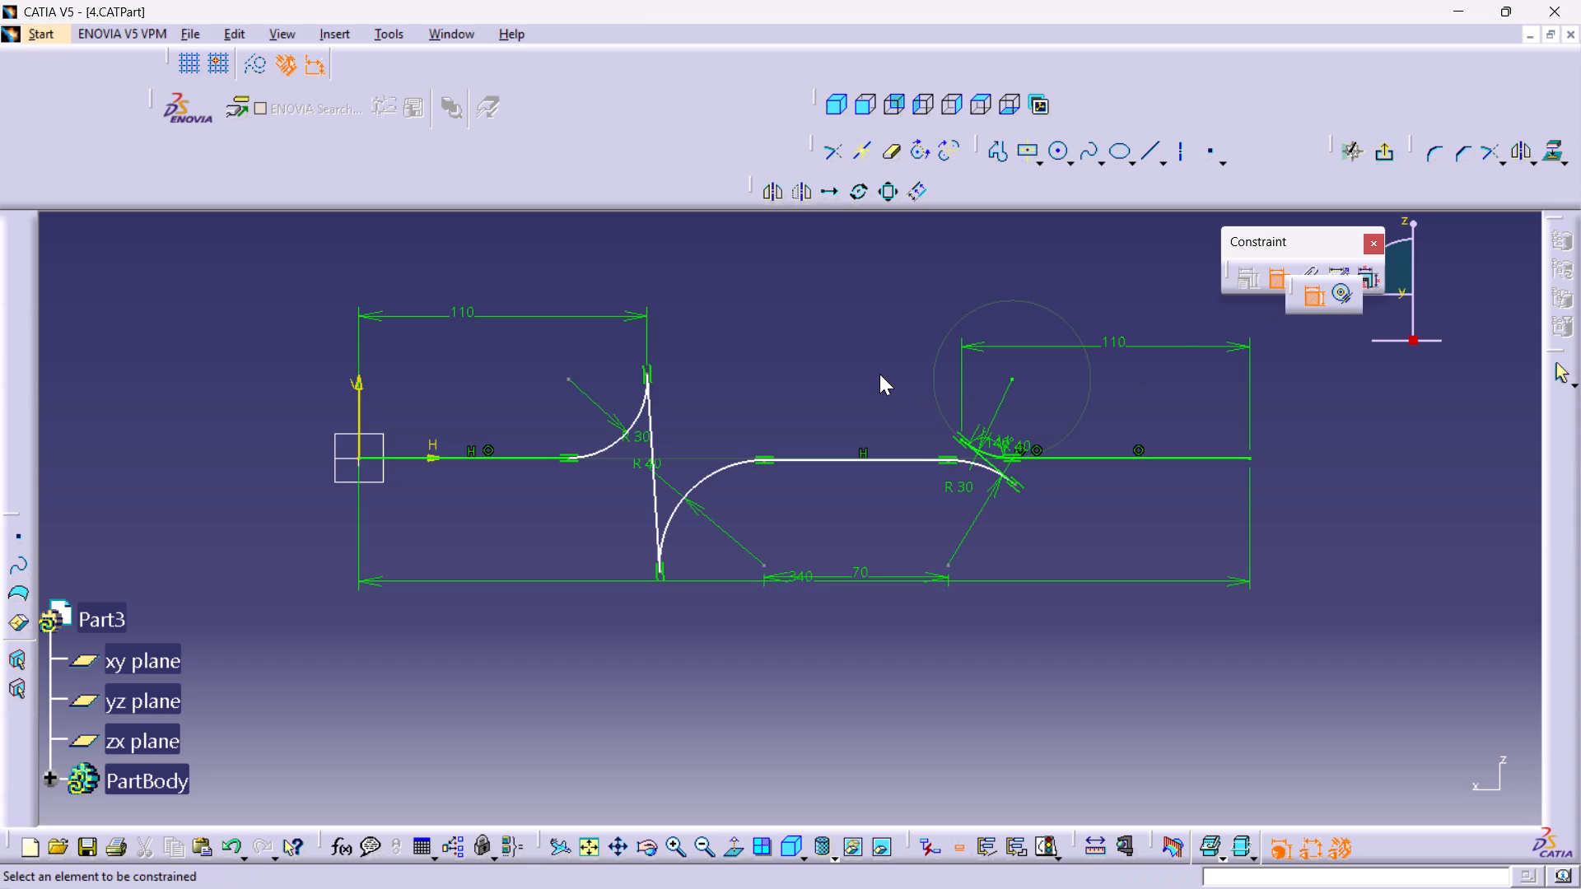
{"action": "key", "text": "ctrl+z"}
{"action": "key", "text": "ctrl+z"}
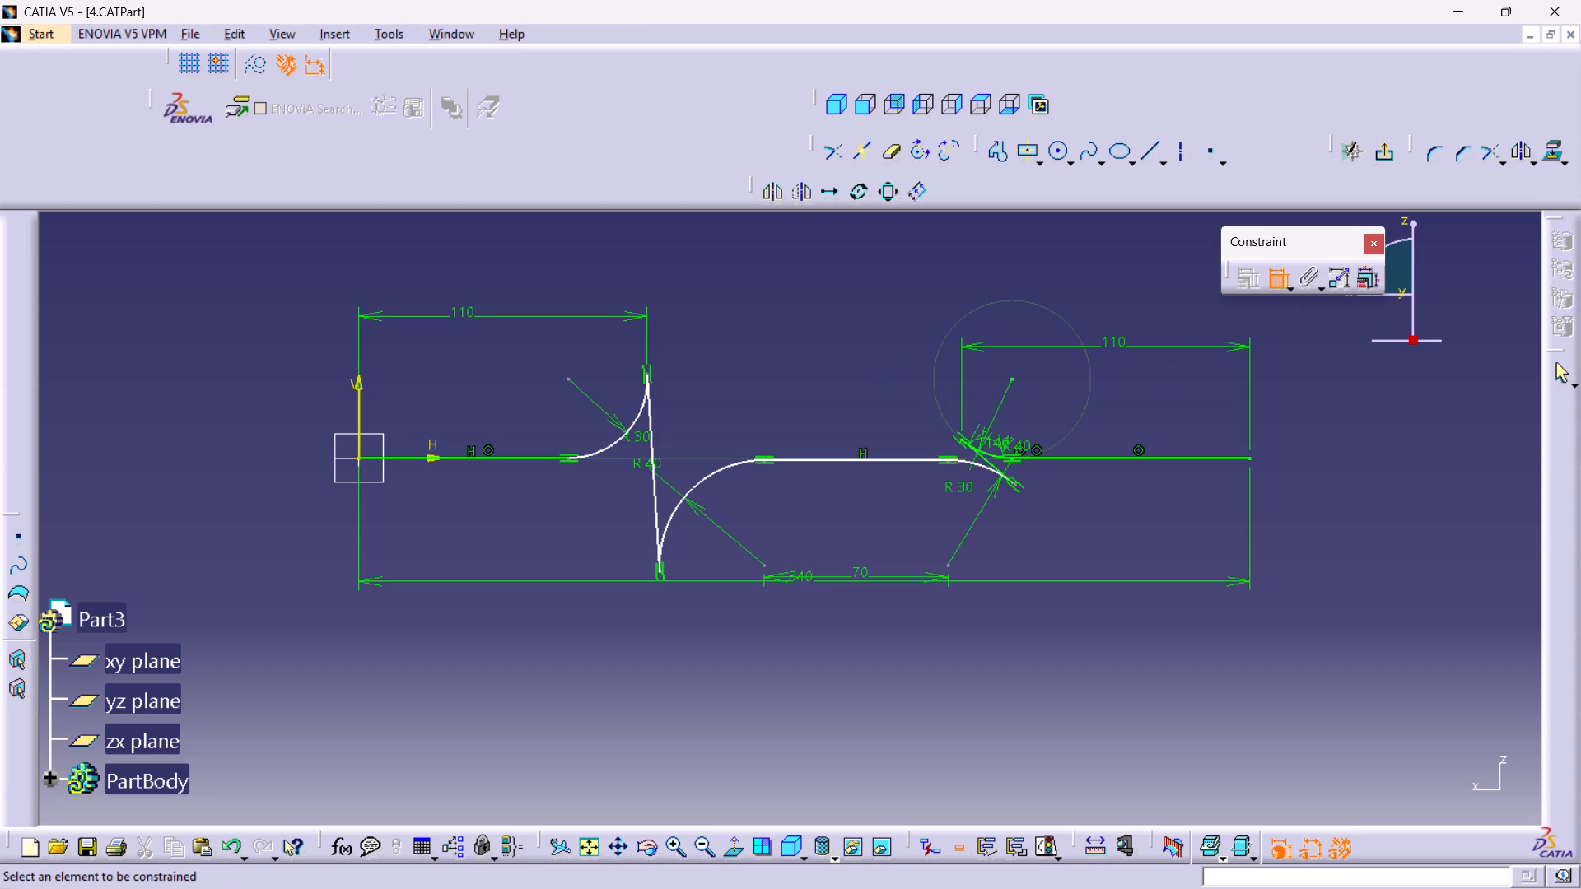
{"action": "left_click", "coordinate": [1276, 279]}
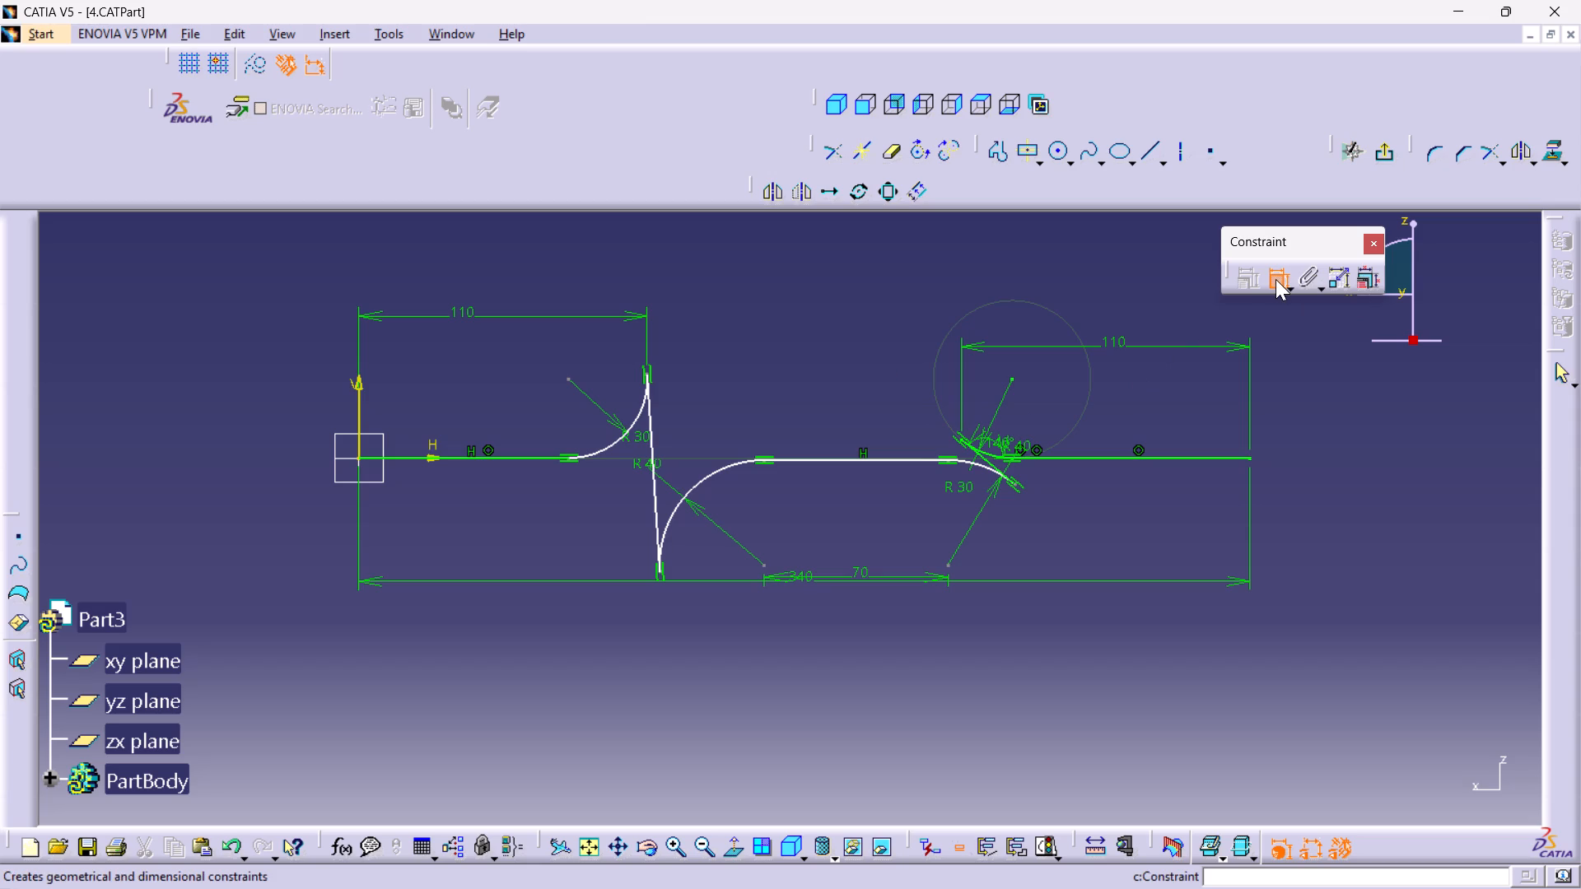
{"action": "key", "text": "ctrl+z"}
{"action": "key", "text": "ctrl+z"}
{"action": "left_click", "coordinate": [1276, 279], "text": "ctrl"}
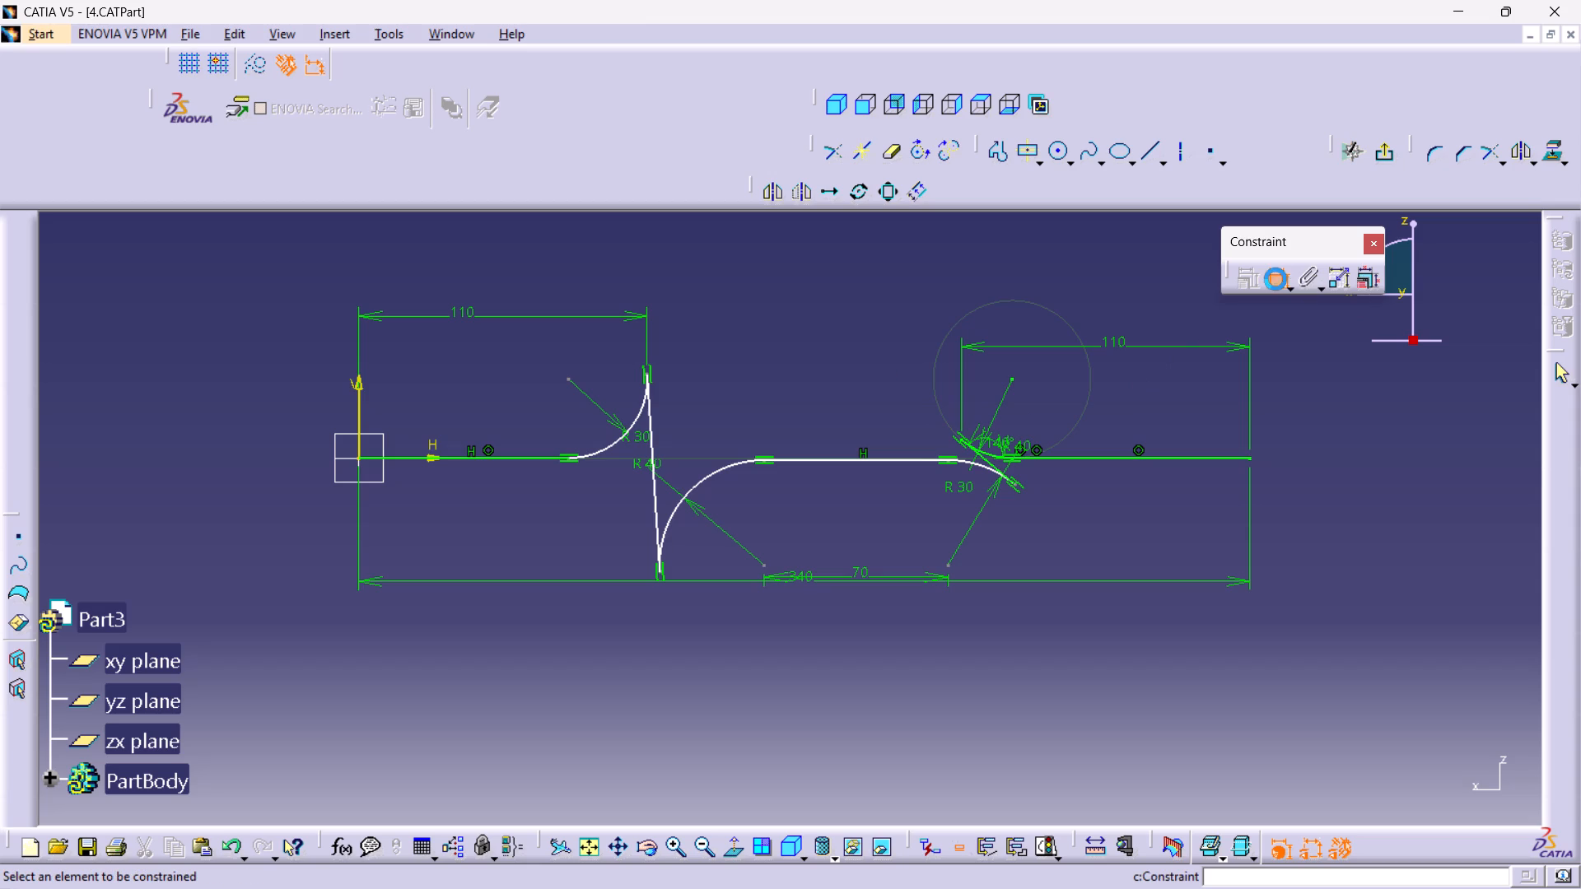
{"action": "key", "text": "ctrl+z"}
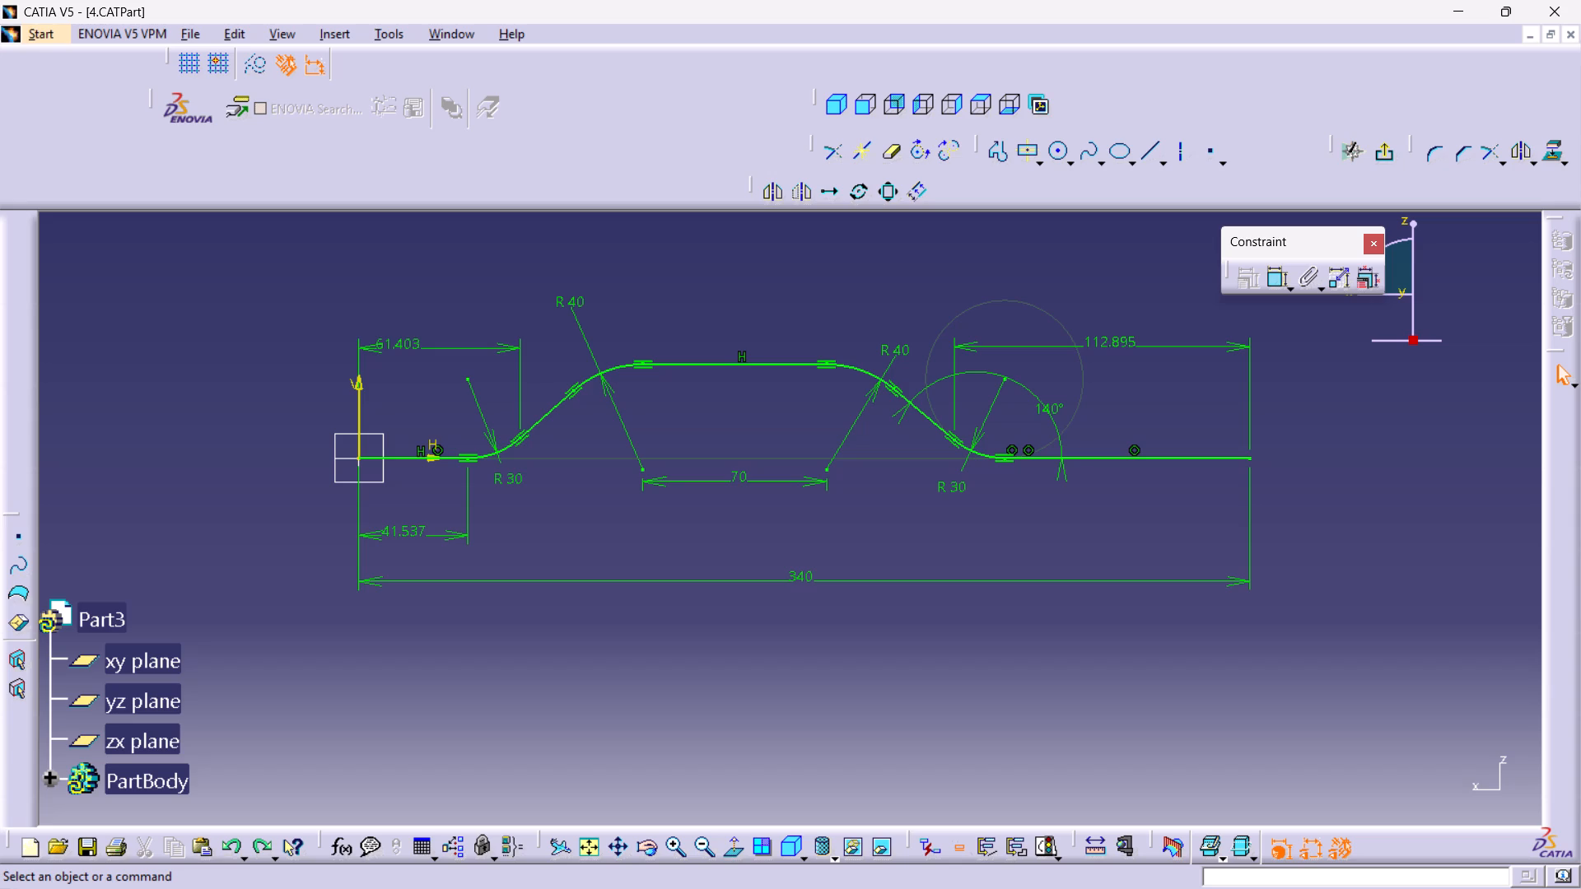
Set the length of the first base line at the origin to 40 mm.
{"action": "double_click", "coordinate": [413, 529]}
{"action": "type", "text": "10"}
{"action": "key", "text": "Return"}
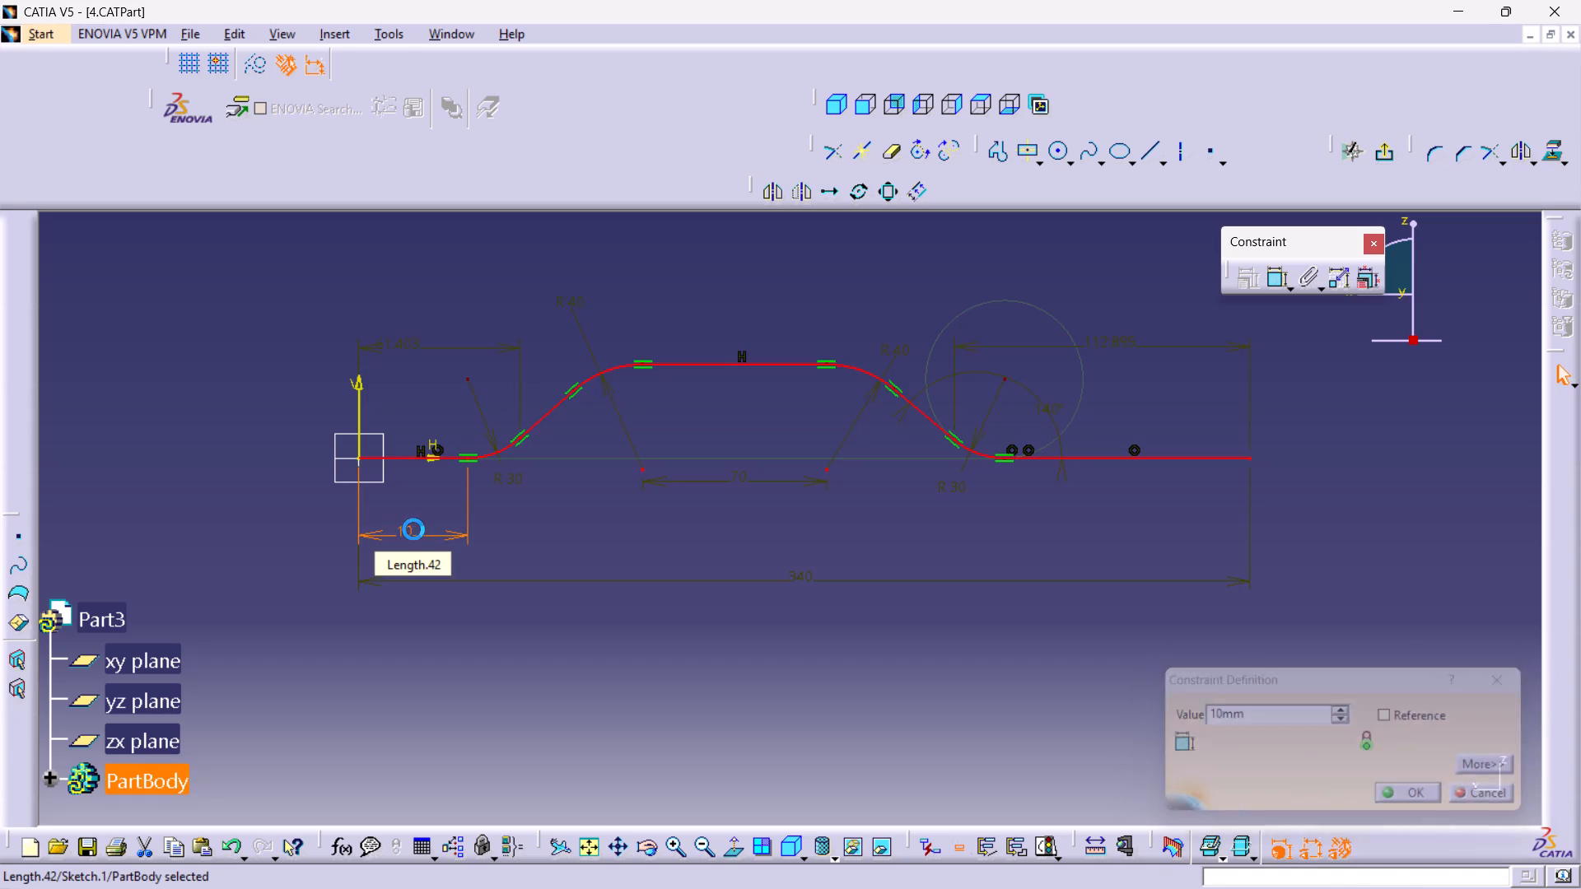
{"action": "double_click", "coordinate": [406, 528]}
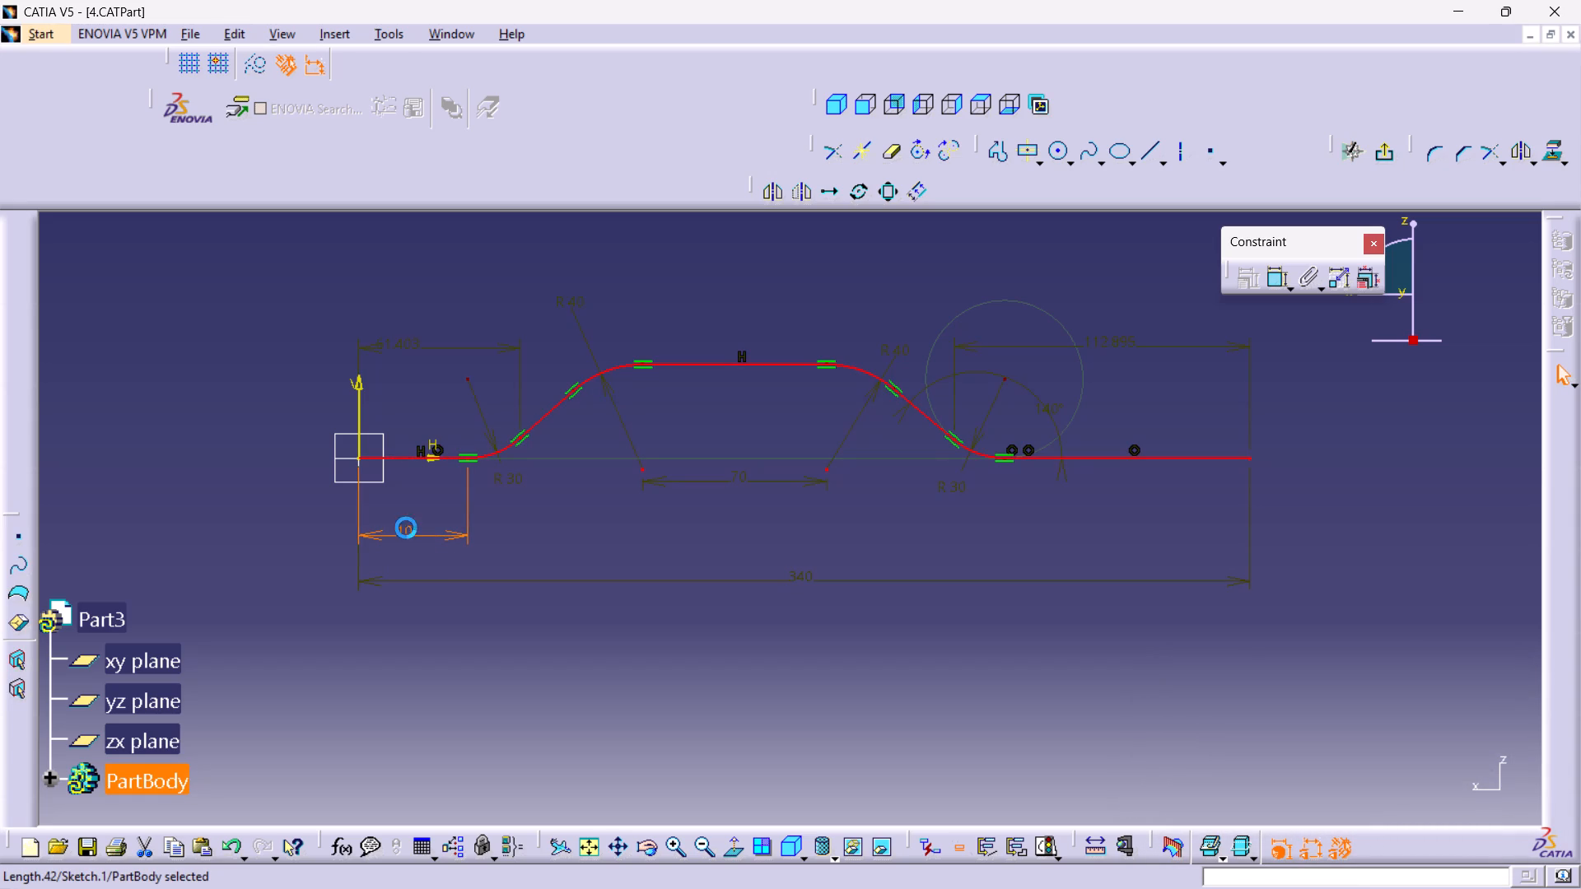
{"action": "key", "text": "1"}
{"action": "key", "text": "BackSpace"}
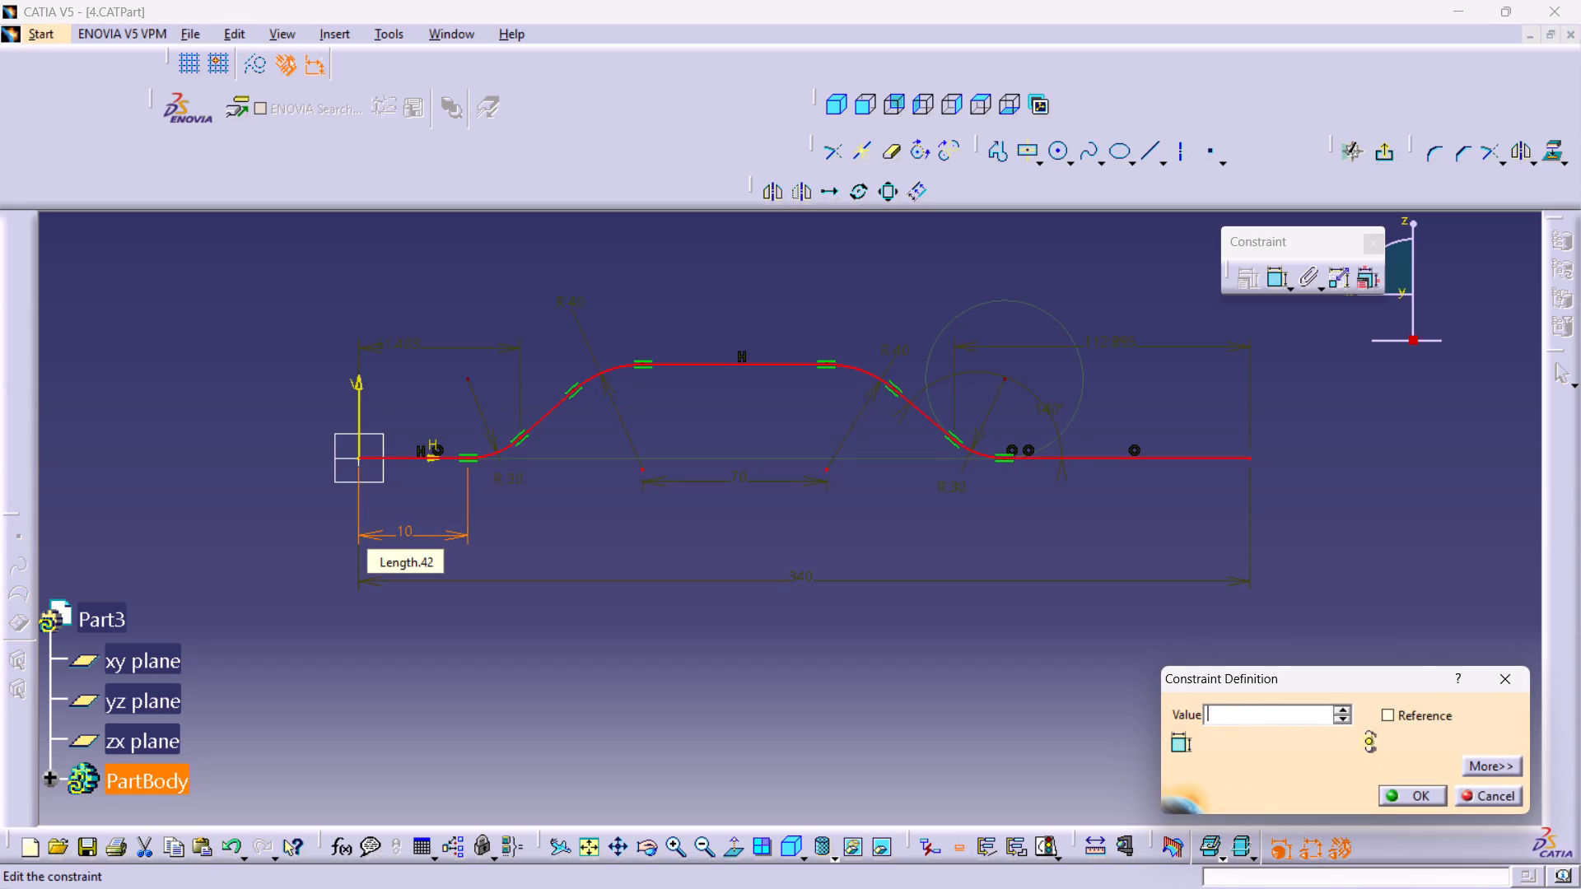
{"action": "type", "text": "40"}
{"action": "key", "text": "Return"}
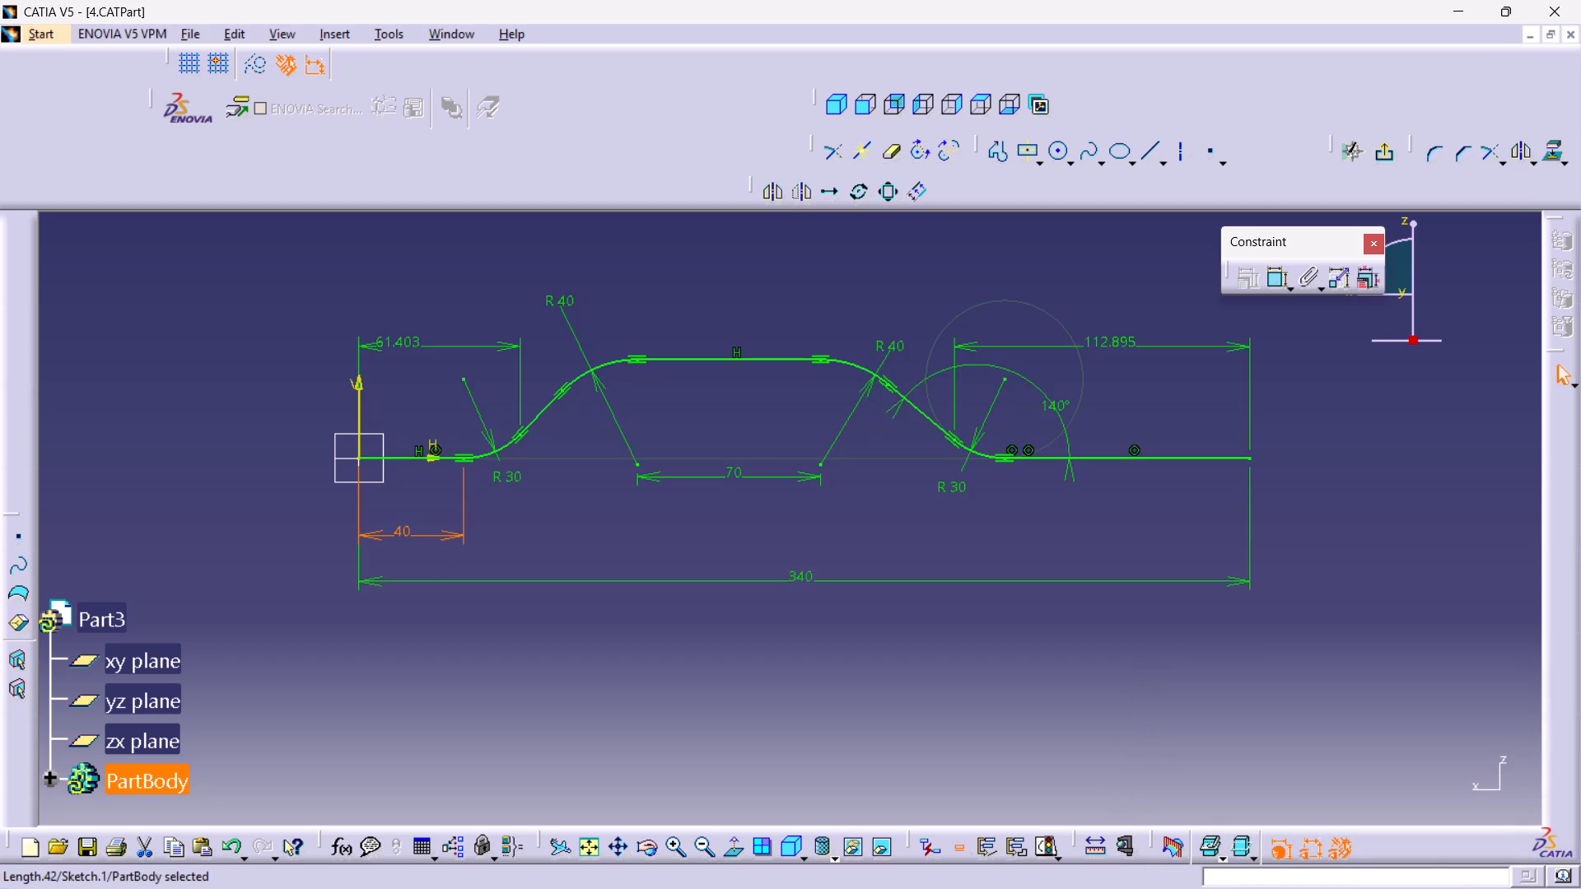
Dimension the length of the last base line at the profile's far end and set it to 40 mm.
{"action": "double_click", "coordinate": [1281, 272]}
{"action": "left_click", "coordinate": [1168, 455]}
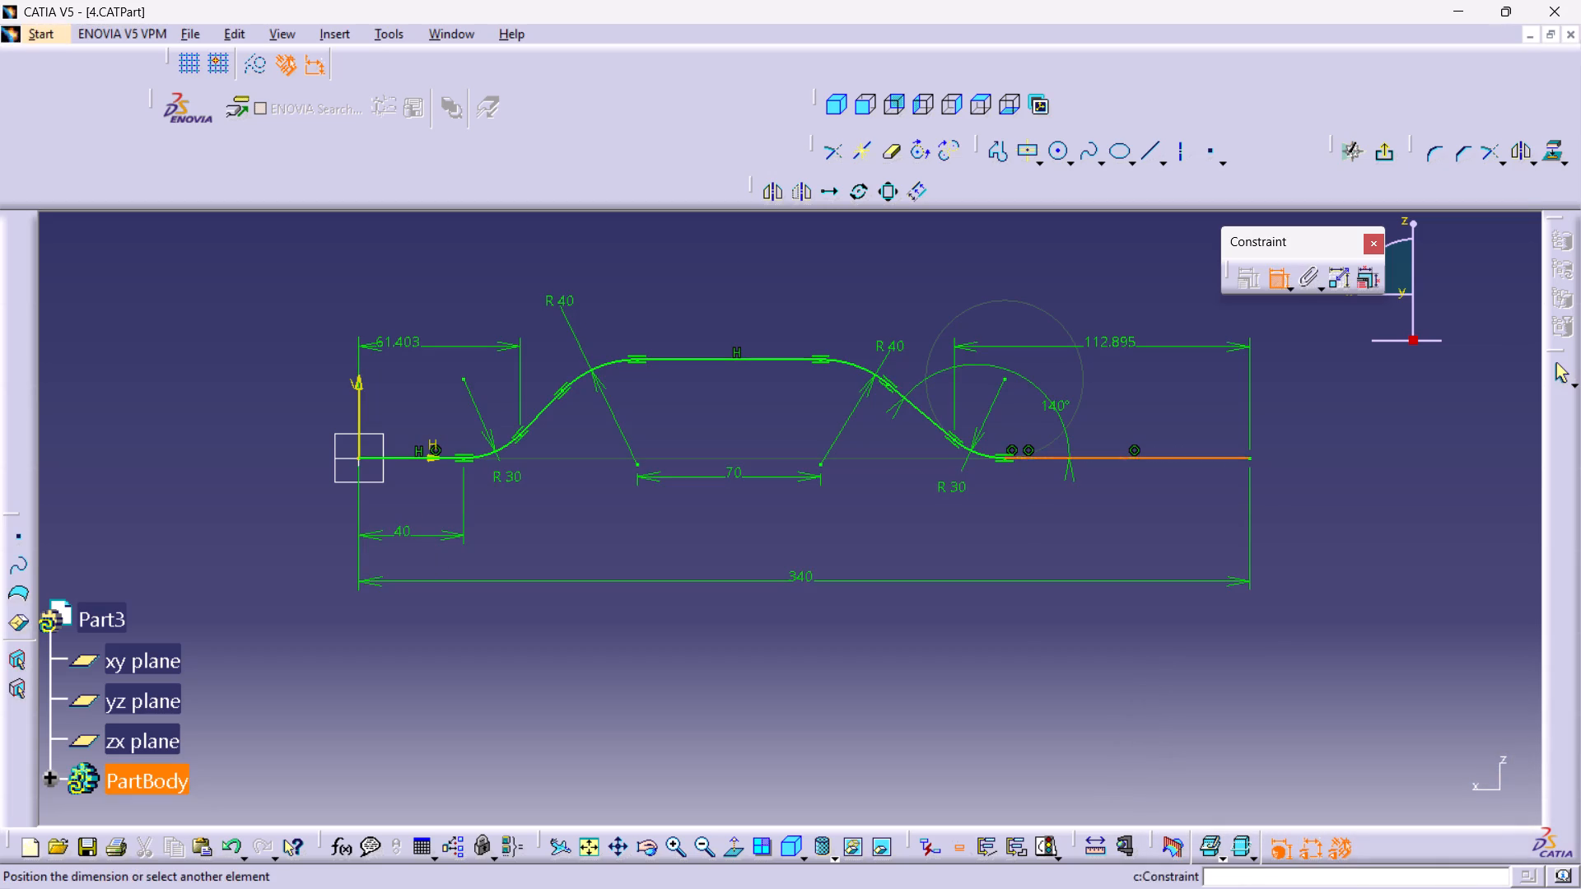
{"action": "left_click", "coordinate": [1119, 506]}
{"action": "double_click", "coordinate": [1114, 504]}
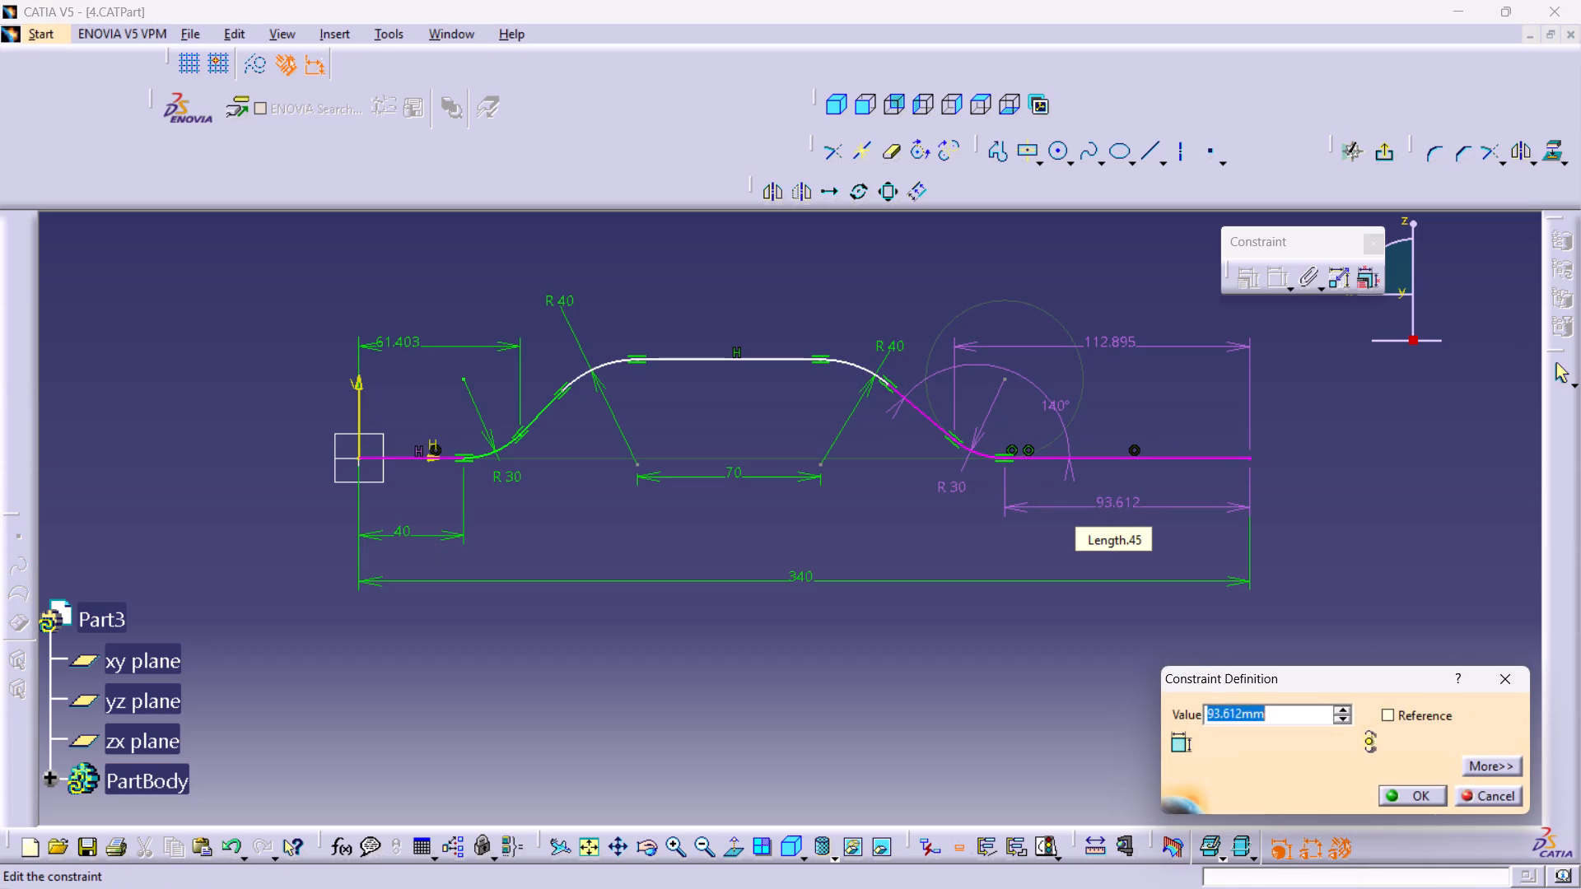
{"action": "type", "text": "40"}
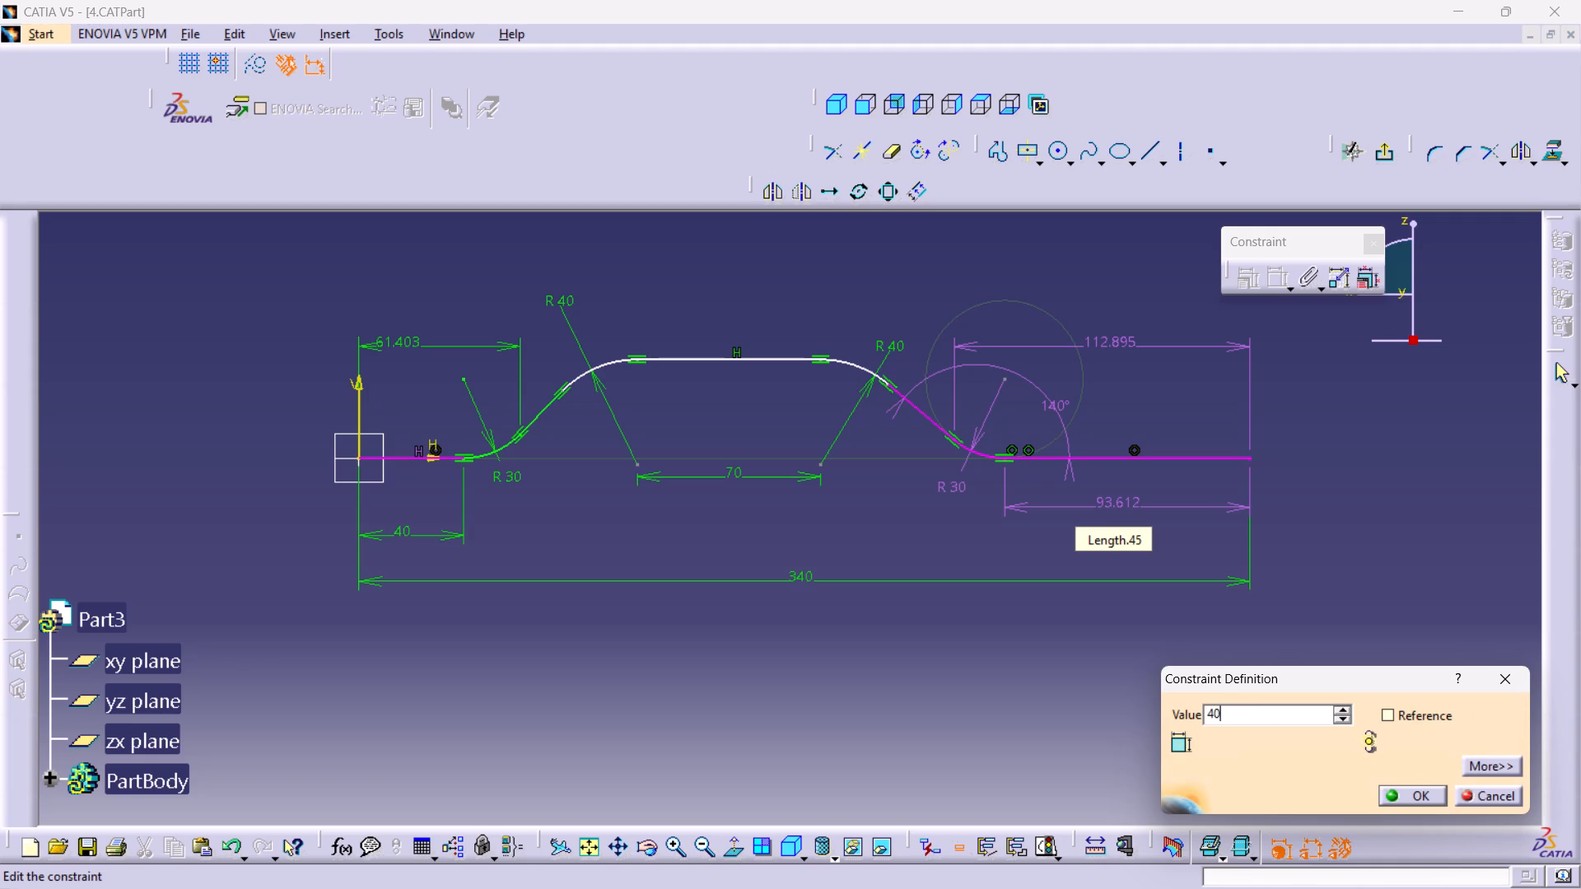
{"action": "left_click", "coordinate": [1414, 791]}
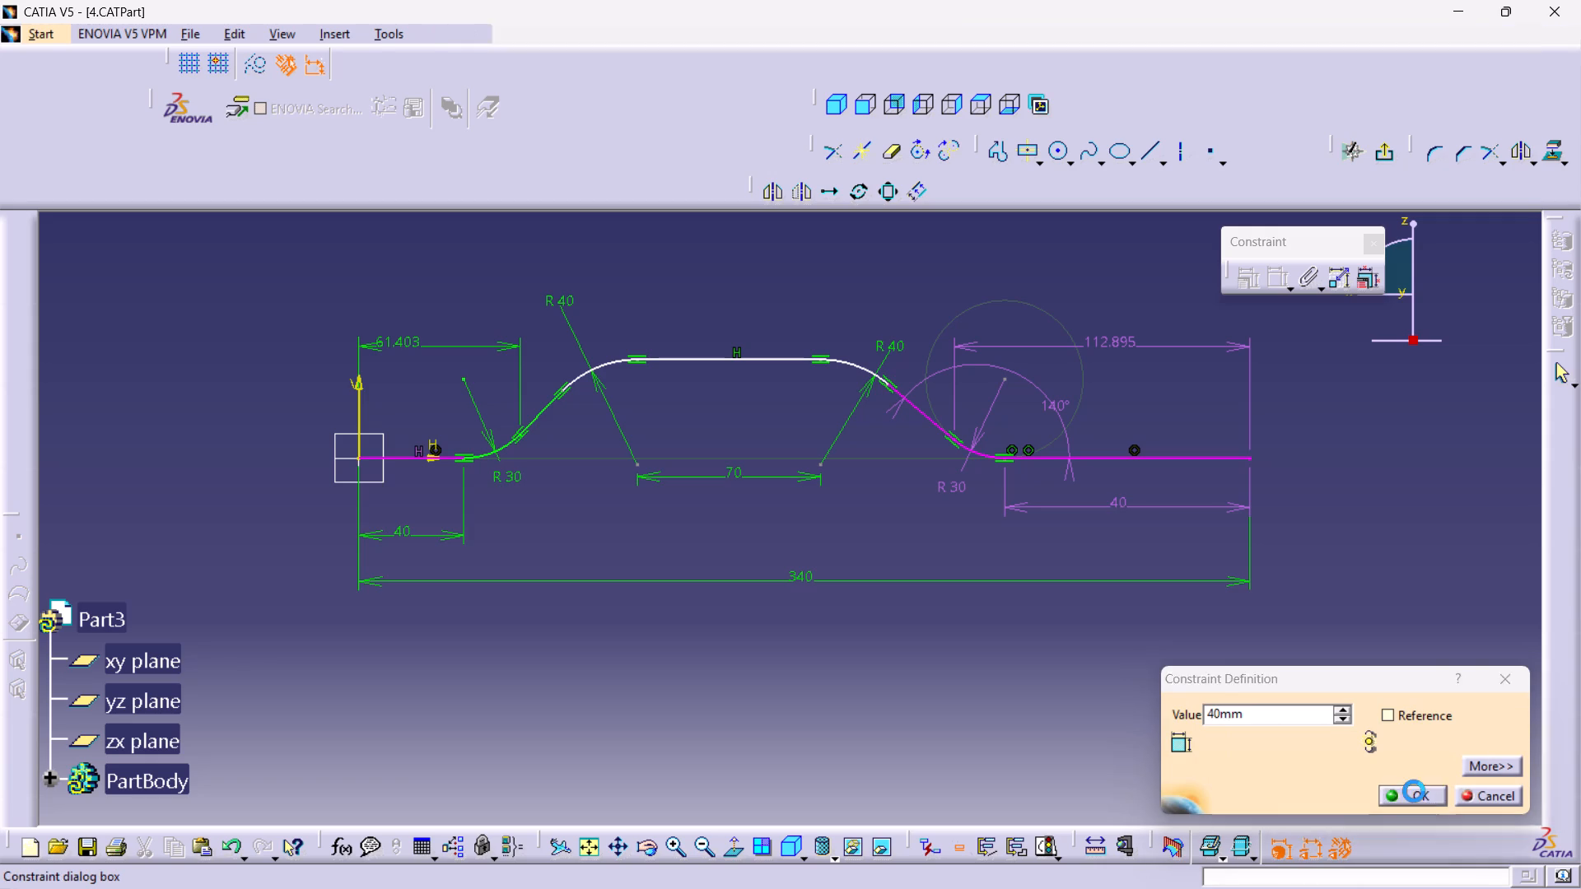
Set the horizontal distance between the descending sloped line's lower end and the profile's far end to 110 mm.
{"action": "double_click", "coordinate": [1103, 341]}
{"action": "type", "text": "110"}
{"action": "key", "text": "Return"}
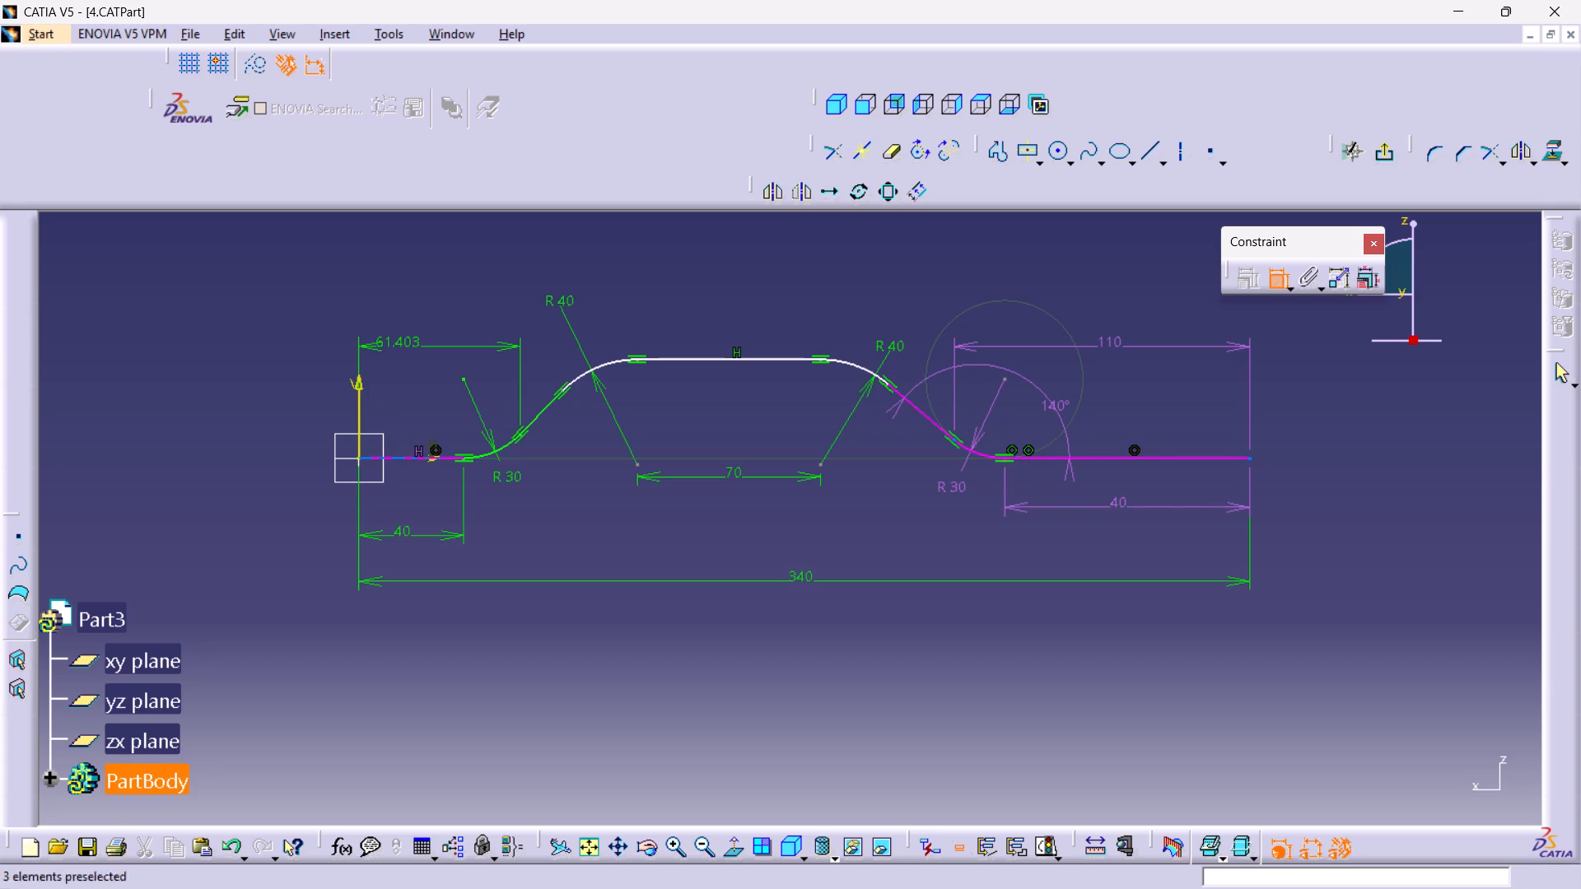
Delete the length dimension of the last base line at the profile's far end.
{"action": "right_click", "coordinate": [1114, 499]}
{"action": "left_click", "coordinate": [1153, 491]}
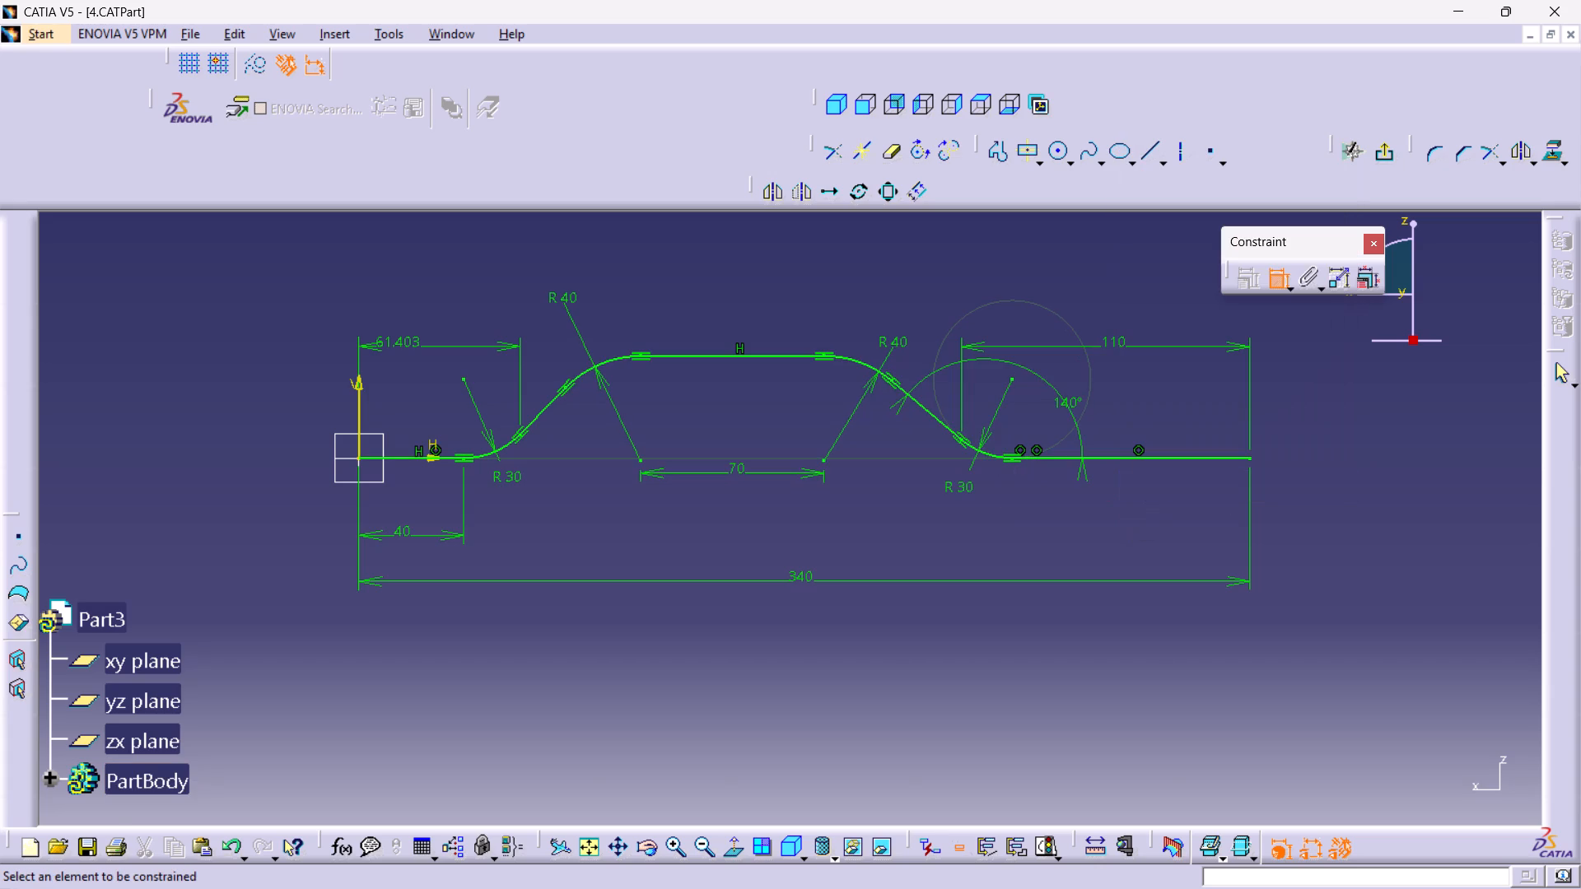
Dimension the profile height between the first base line and the raised horizontal line, placing it beyond the origin.
{"action": "left_click", "coordinate": [416, 459]}
{"action": "left_click", "coordinate": [753, 355]}
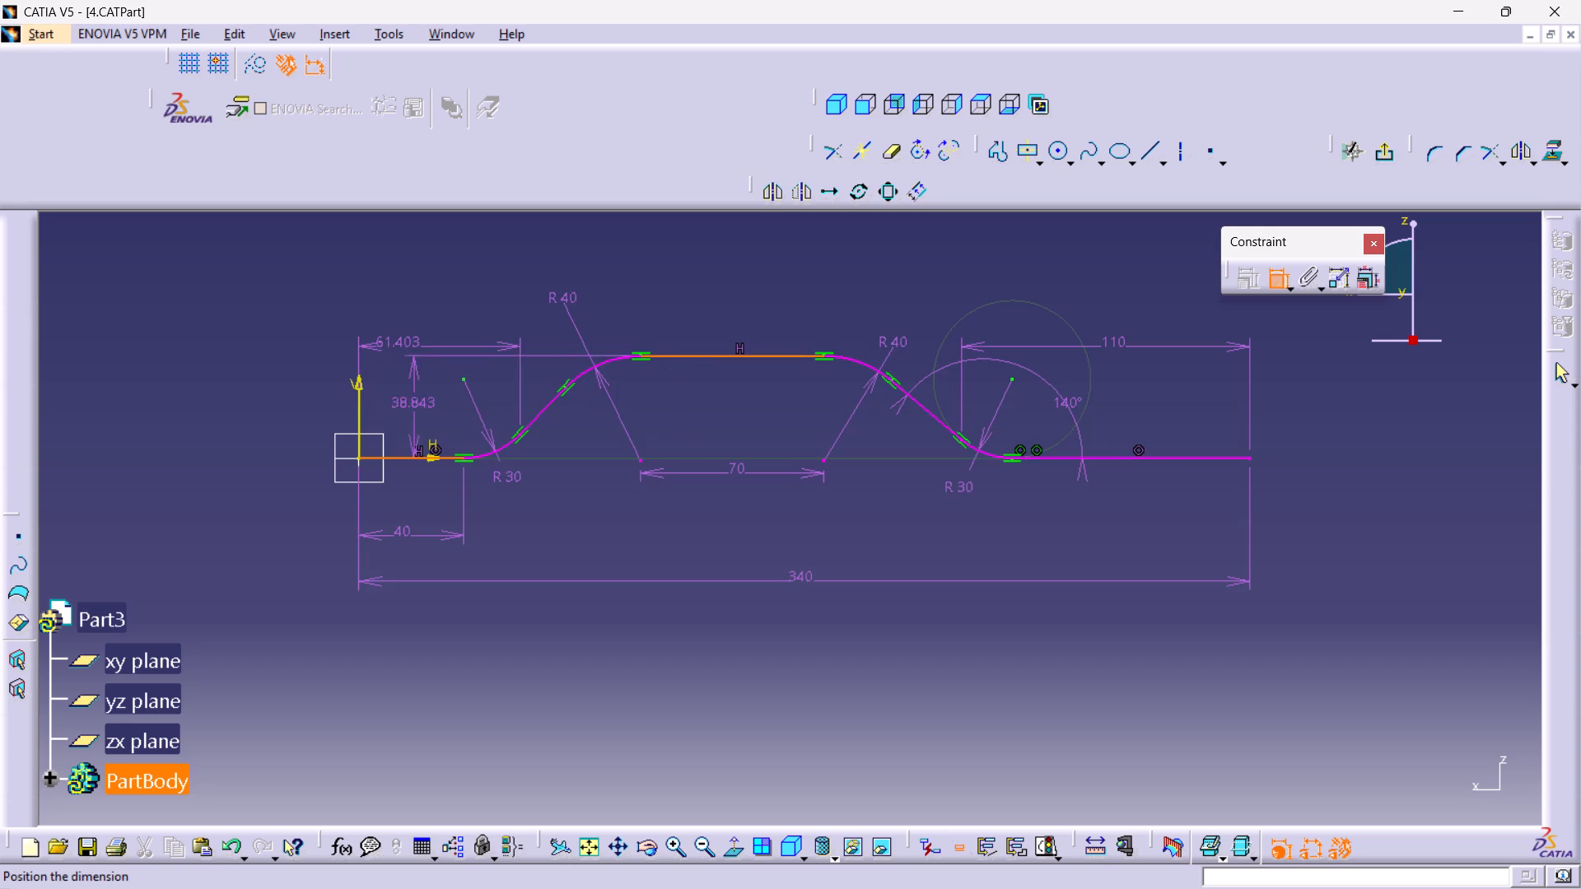
{"action": "left_click", "coordinate": [198, 416]}
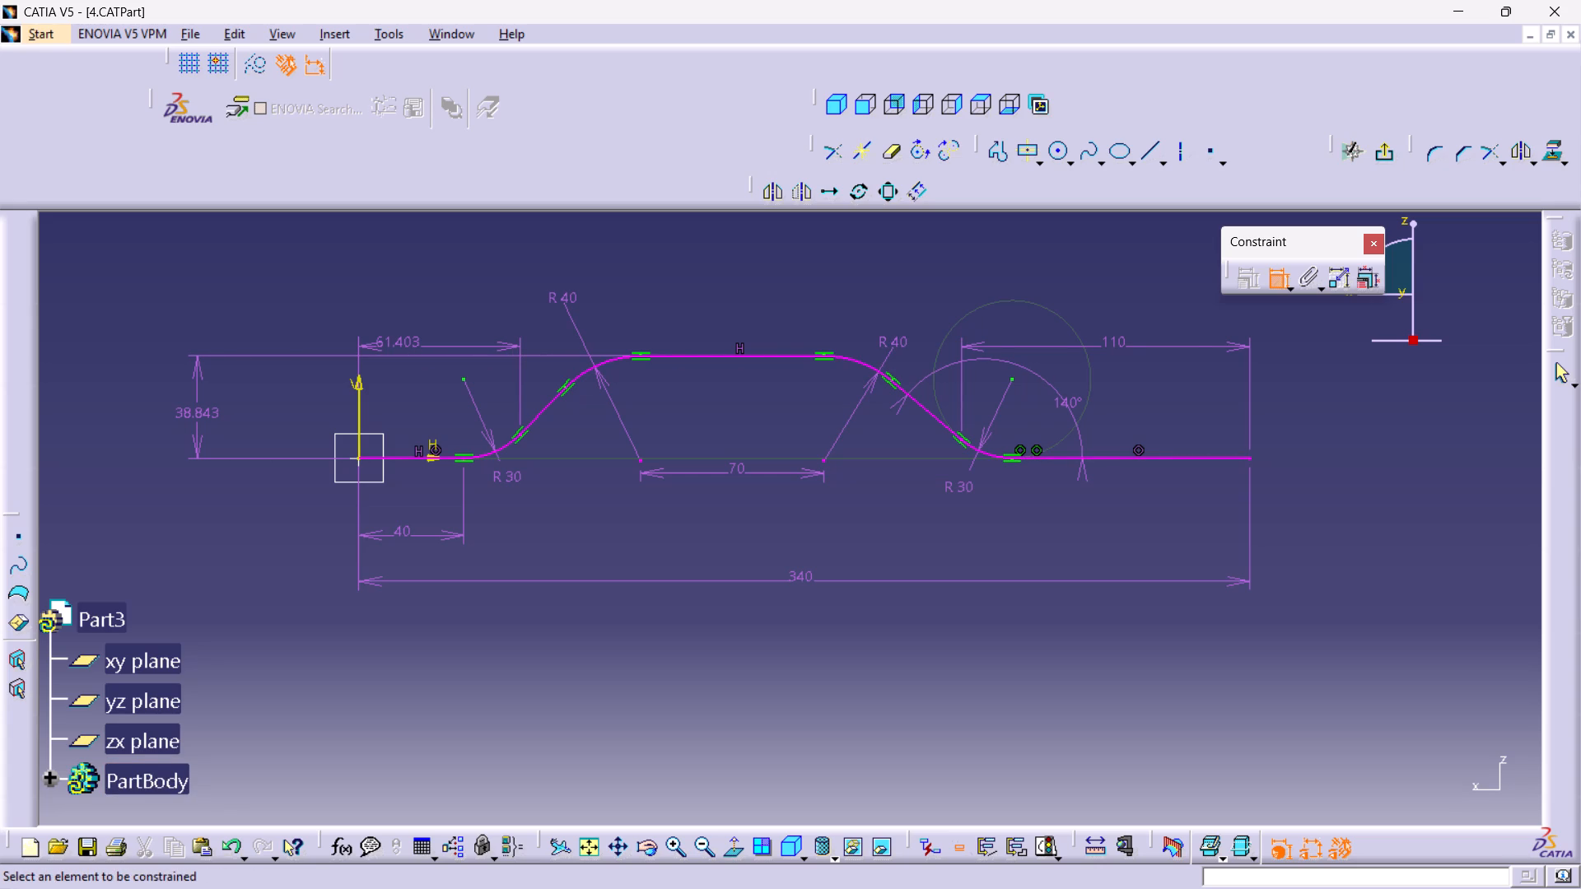
Delete the distance dimension between the vertical axis and the lower end of the ascending sloped line.
{"action": "right_click", "coordinate": [413, 341]}
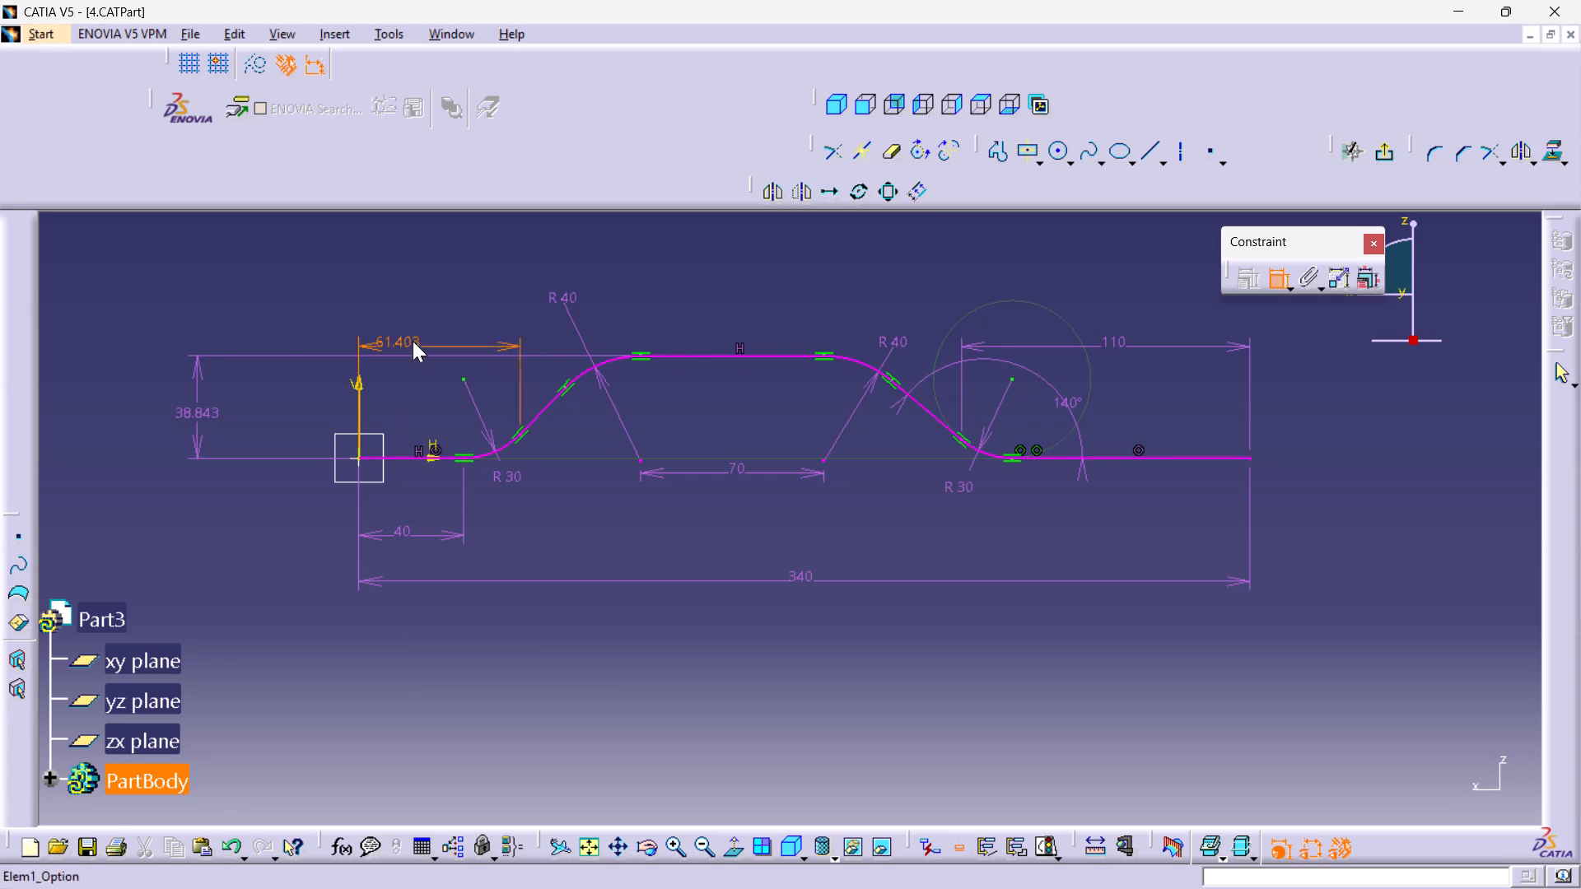
{"action": "left_click", "coordinate": [454, 677]}
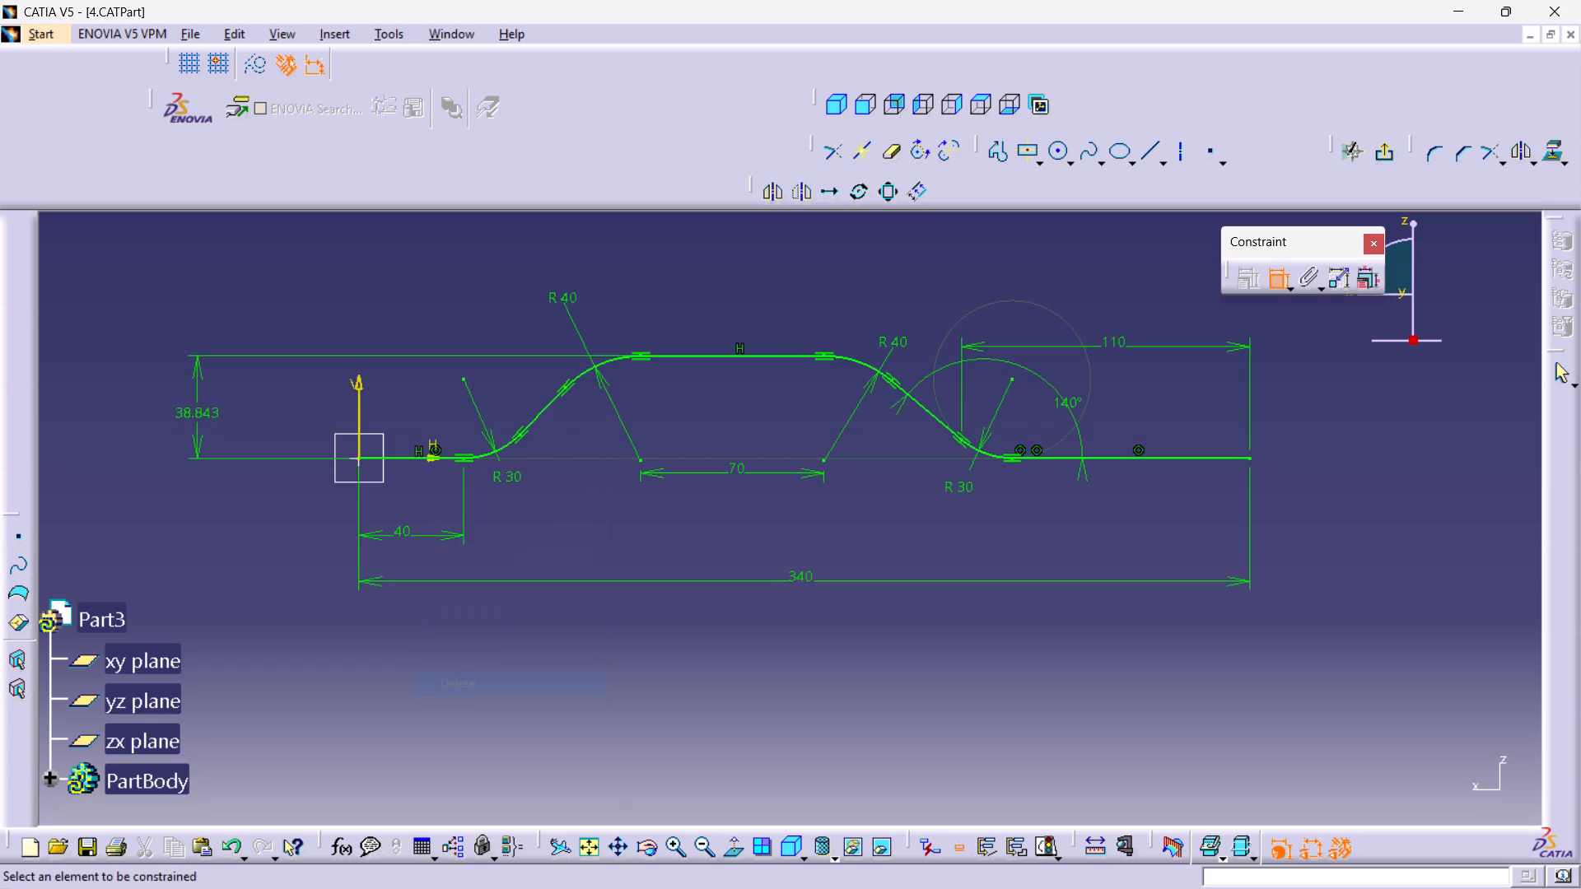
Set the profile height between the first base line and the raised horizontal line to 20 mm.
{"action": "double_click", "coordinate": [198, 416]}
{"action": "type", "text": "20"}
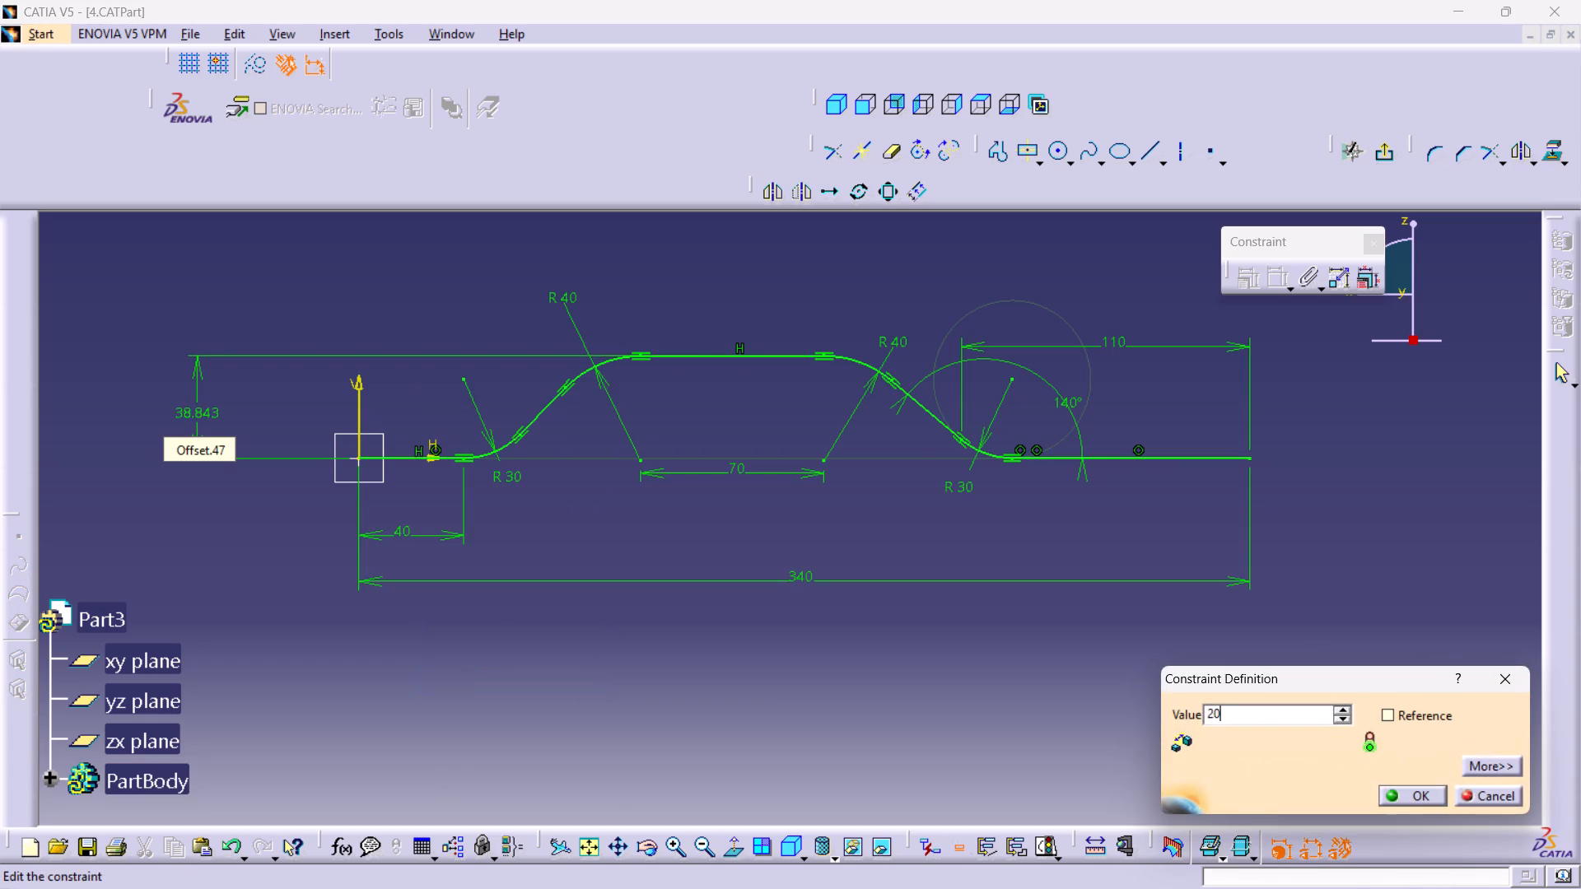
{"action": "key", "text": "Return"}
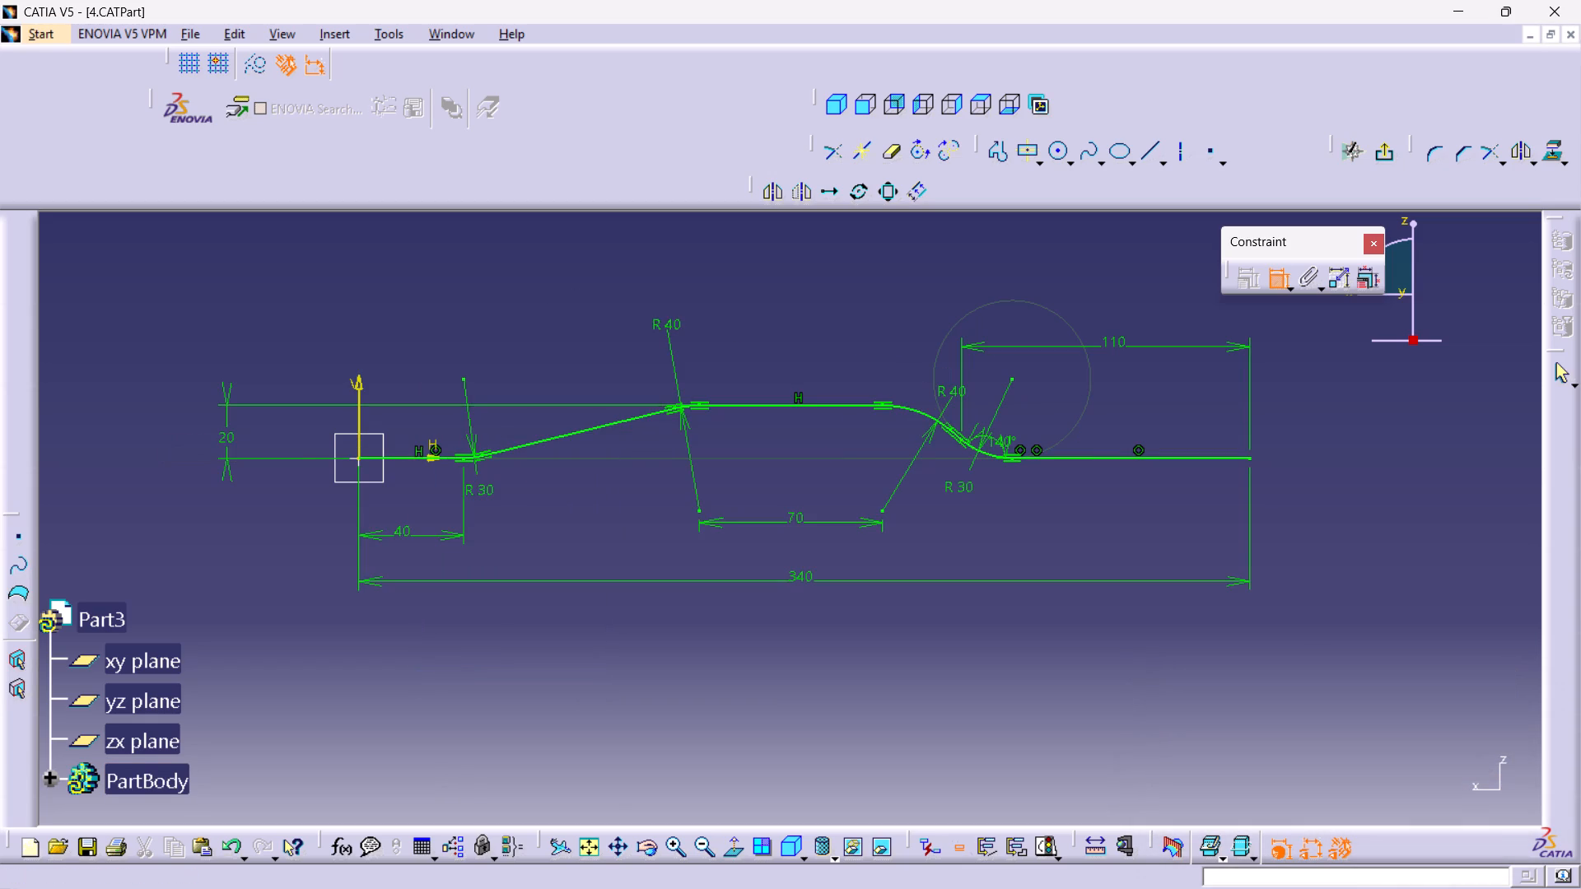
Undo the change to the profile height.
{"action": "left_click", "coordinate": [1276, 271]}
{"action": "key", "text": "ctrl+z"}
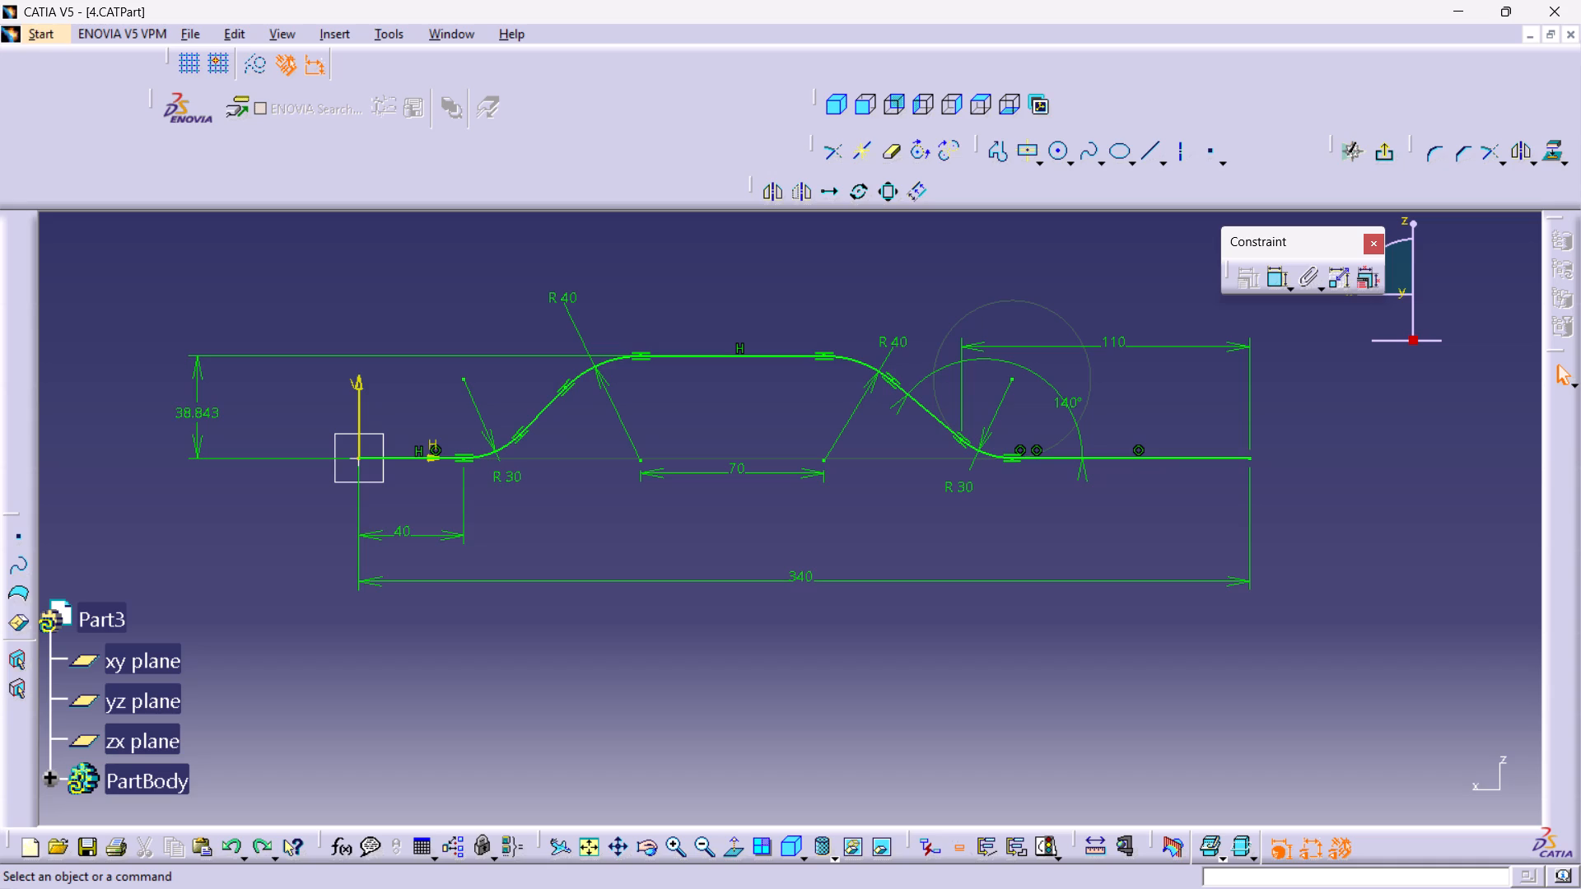
Delete the length dimension of the first base line at the origin.
{"action": "right_click", "coordinate": [394, 530]}
{"action": "right_click", "coordinate": [408, 525]}
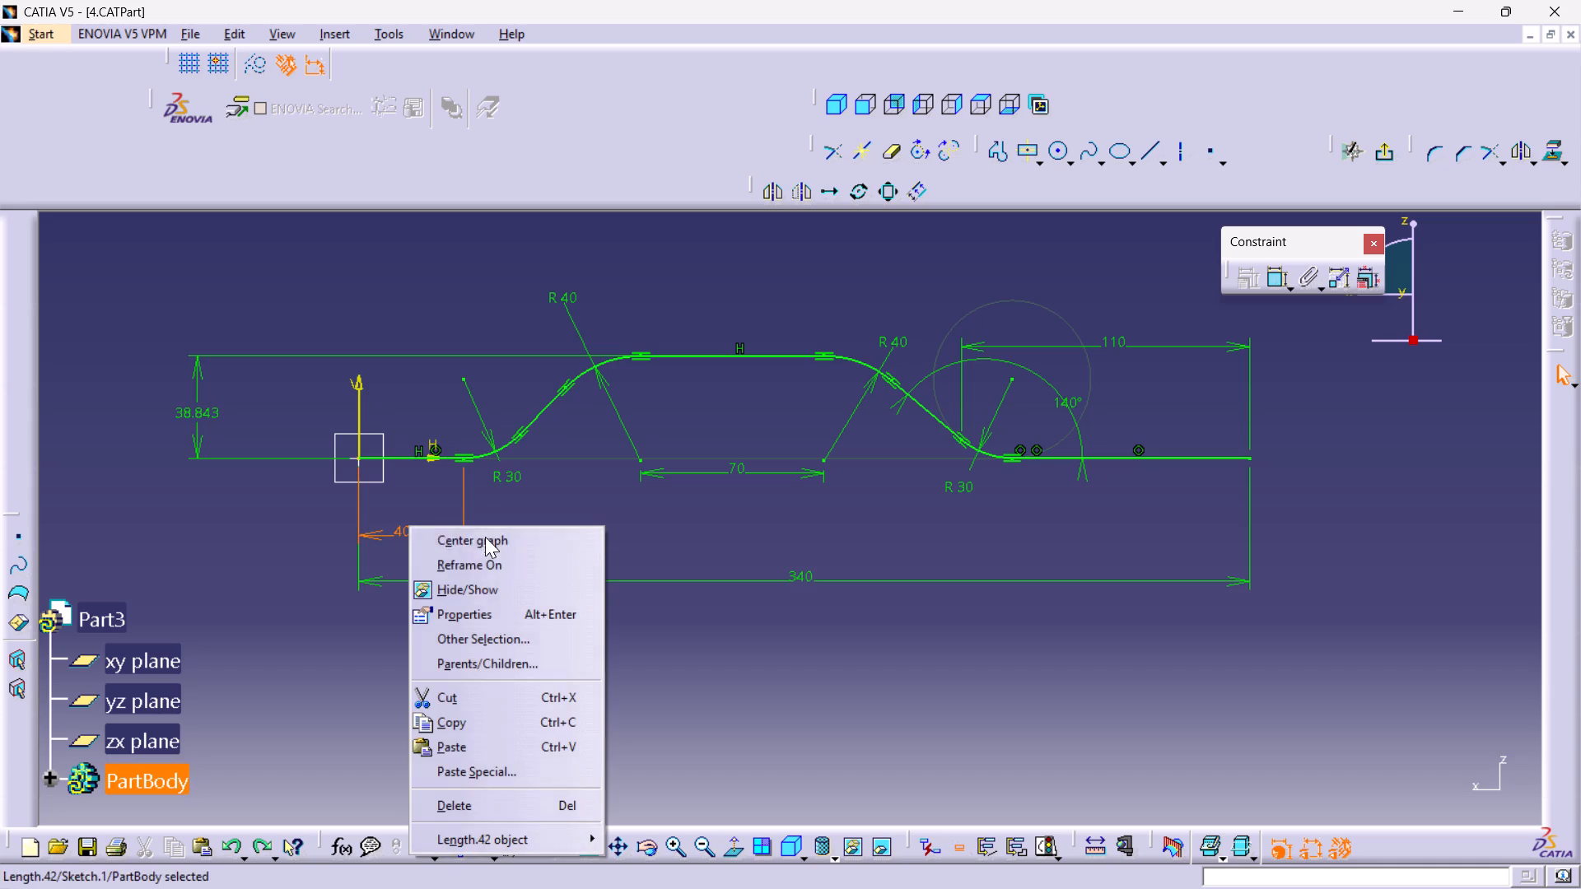
{"action": "left_click", "coordinate": [474, 808]}
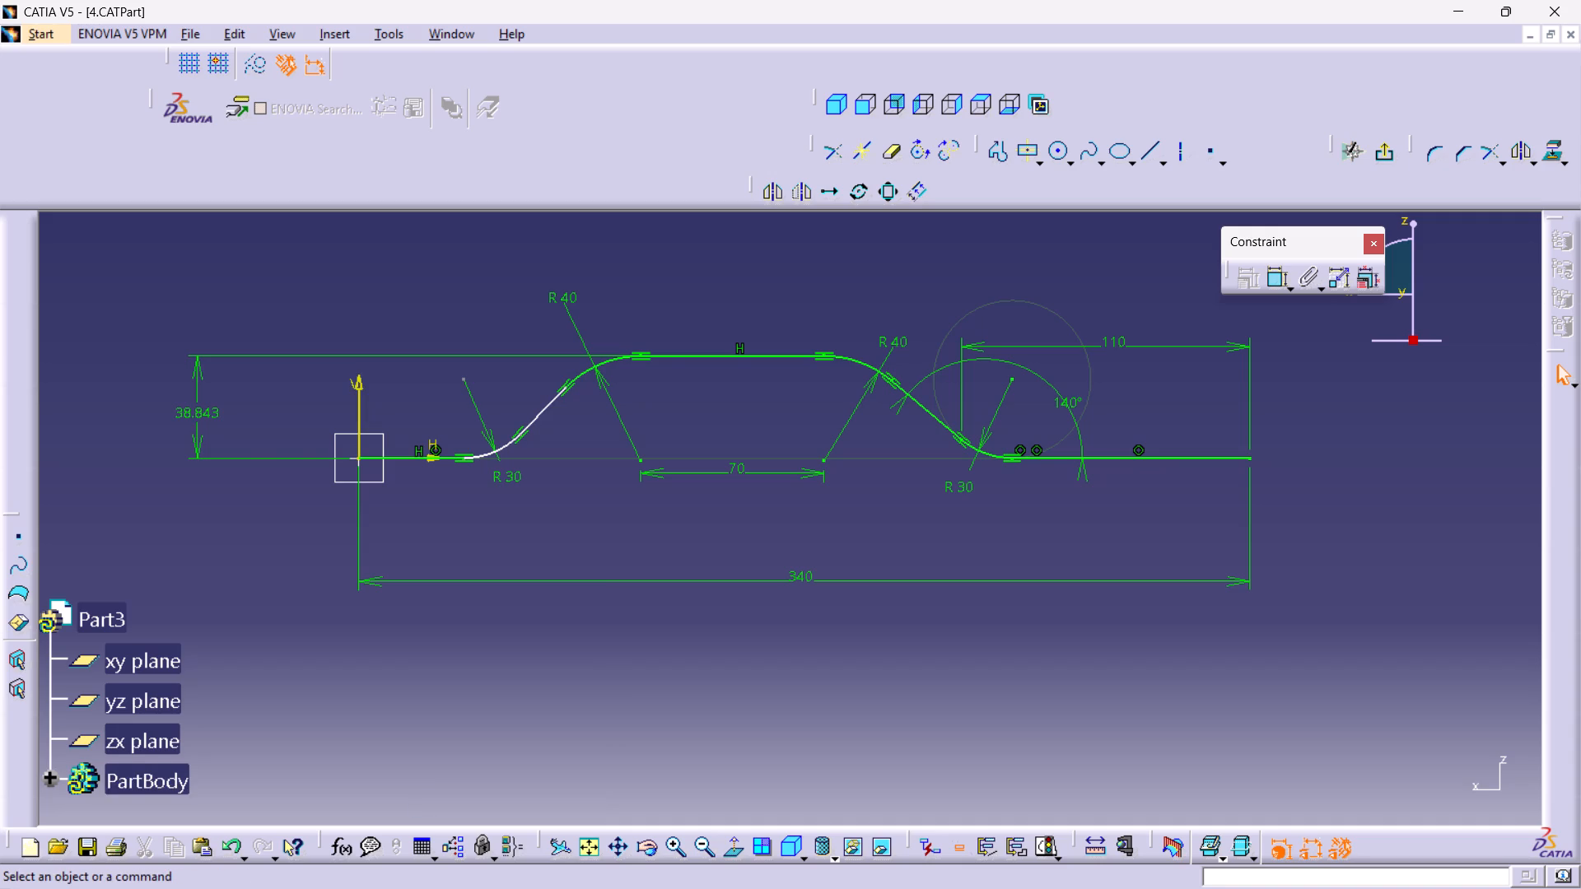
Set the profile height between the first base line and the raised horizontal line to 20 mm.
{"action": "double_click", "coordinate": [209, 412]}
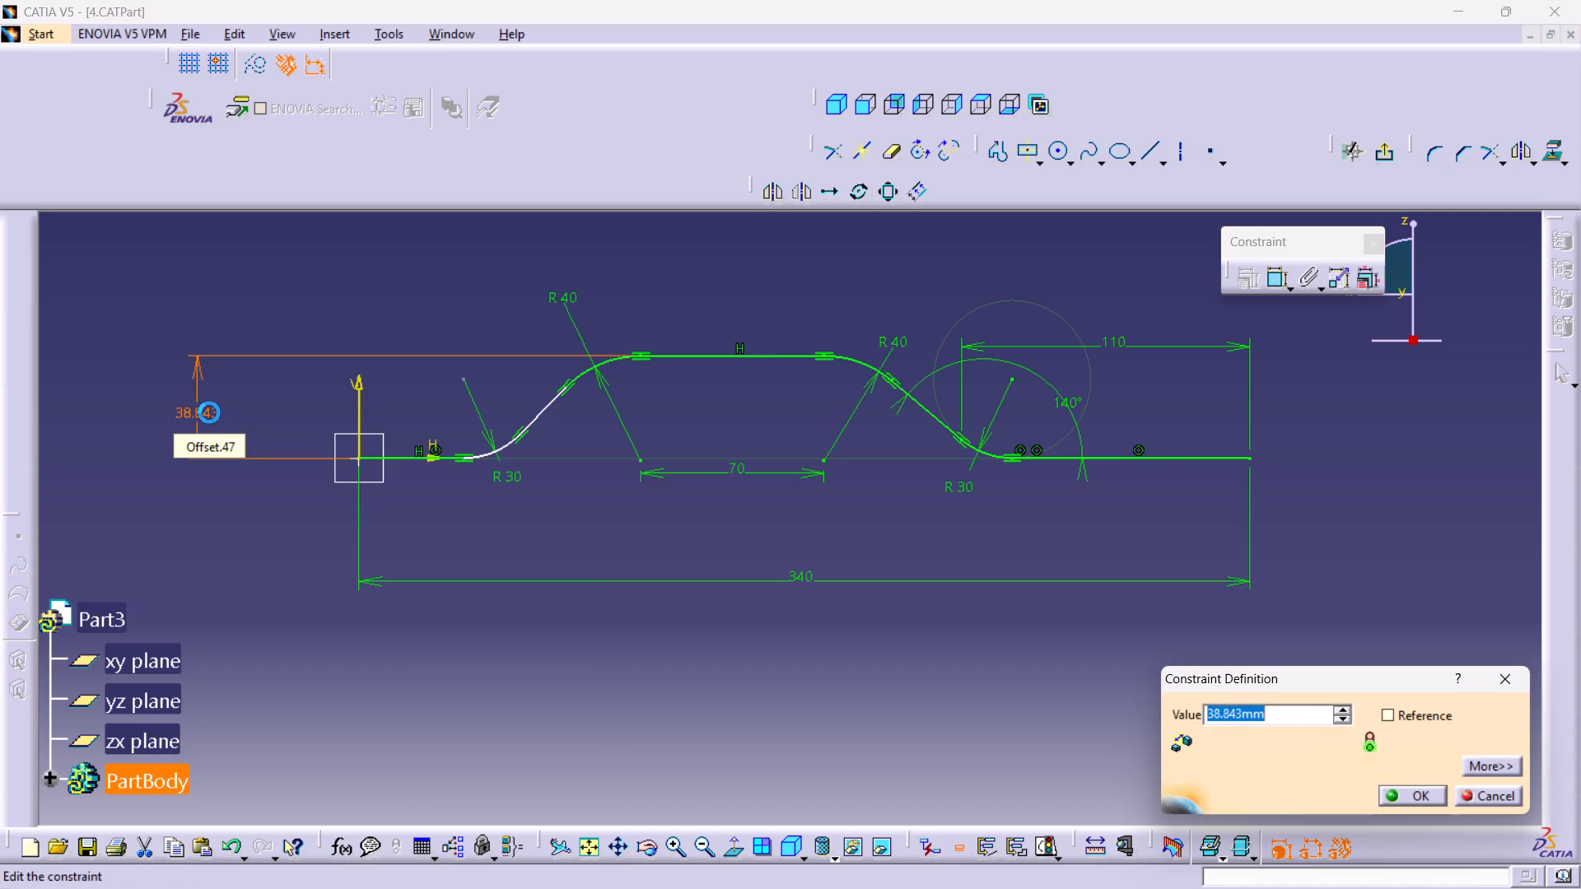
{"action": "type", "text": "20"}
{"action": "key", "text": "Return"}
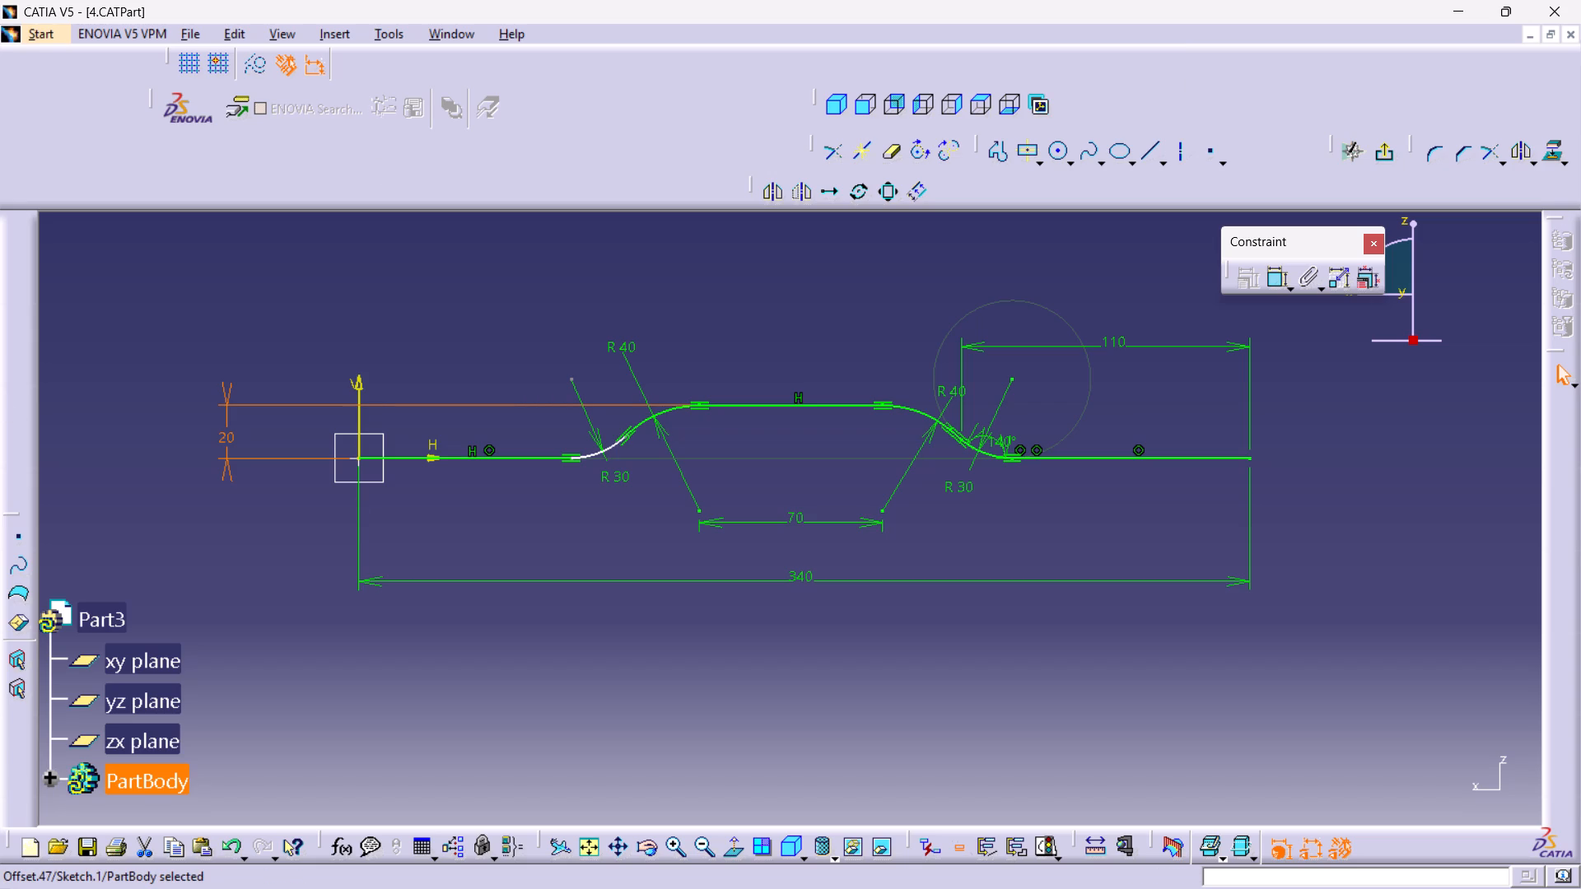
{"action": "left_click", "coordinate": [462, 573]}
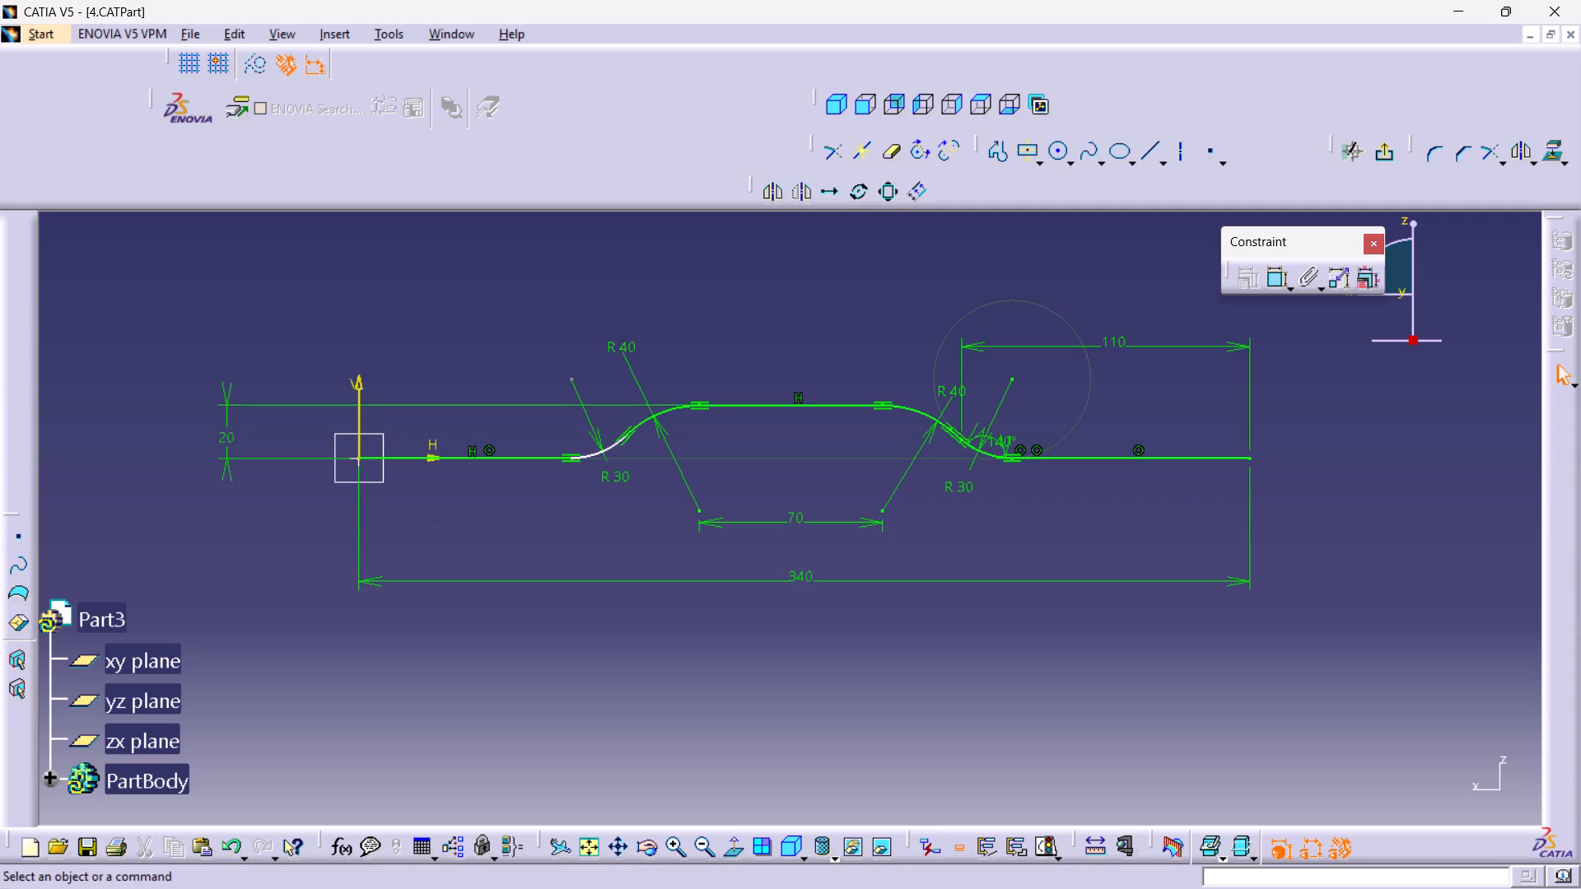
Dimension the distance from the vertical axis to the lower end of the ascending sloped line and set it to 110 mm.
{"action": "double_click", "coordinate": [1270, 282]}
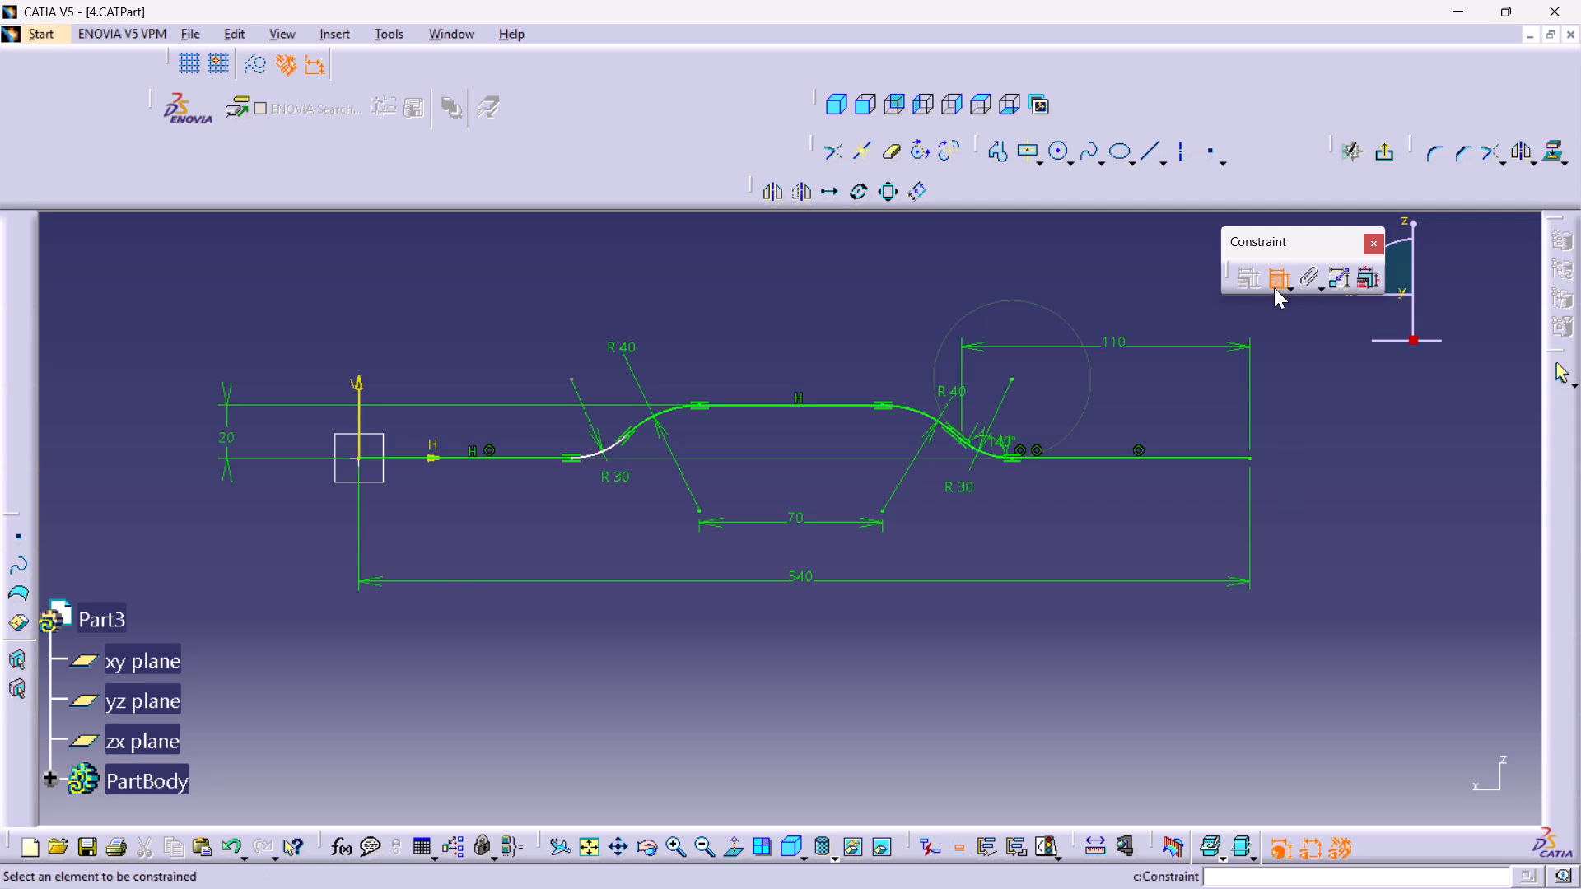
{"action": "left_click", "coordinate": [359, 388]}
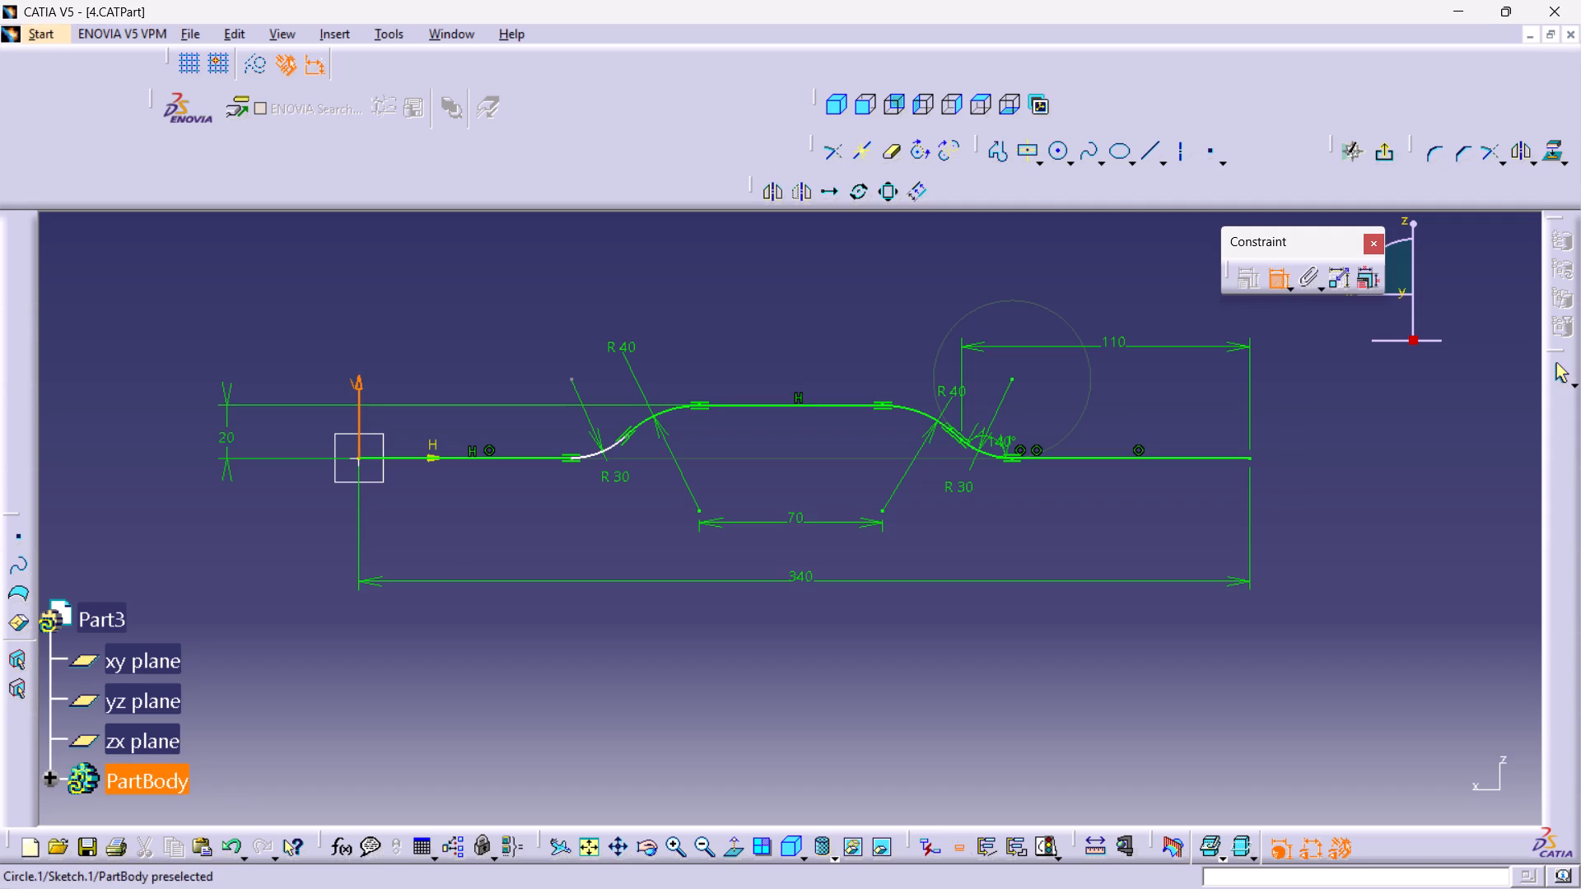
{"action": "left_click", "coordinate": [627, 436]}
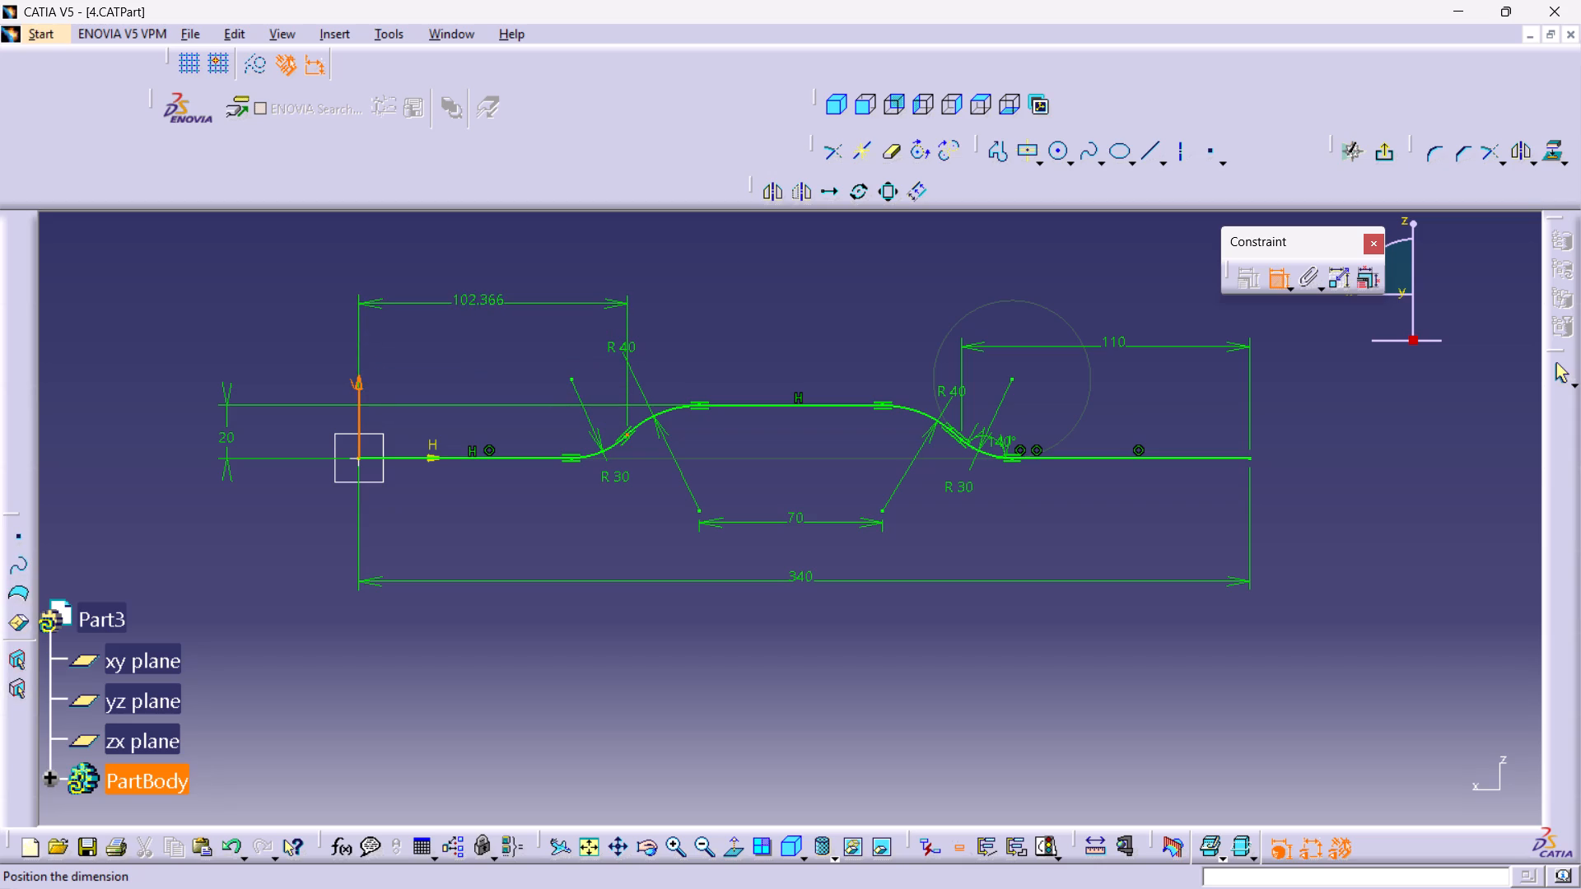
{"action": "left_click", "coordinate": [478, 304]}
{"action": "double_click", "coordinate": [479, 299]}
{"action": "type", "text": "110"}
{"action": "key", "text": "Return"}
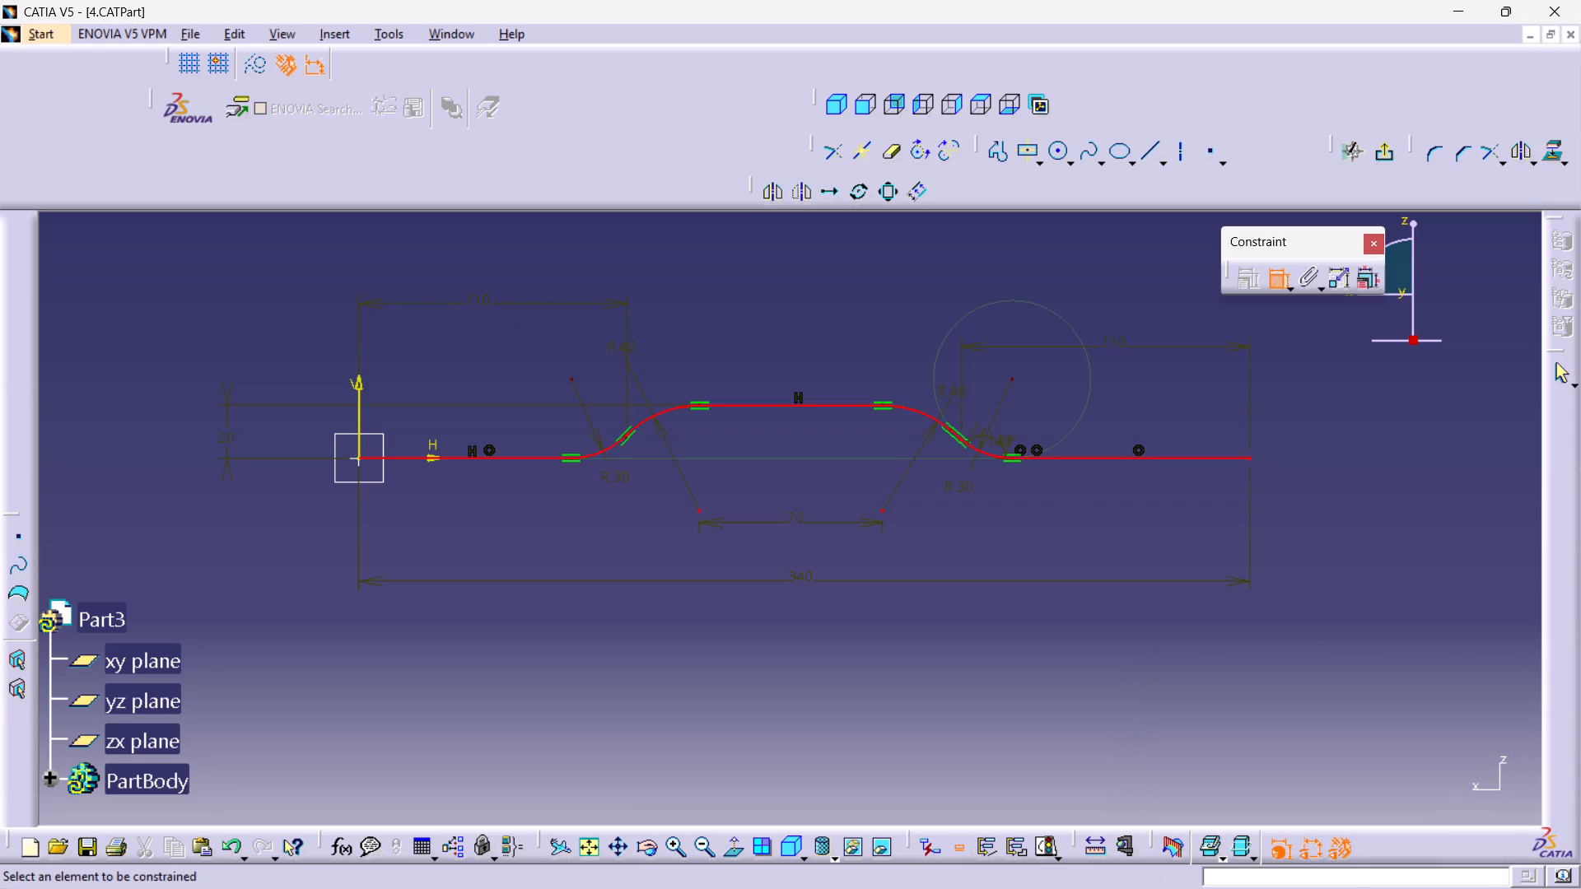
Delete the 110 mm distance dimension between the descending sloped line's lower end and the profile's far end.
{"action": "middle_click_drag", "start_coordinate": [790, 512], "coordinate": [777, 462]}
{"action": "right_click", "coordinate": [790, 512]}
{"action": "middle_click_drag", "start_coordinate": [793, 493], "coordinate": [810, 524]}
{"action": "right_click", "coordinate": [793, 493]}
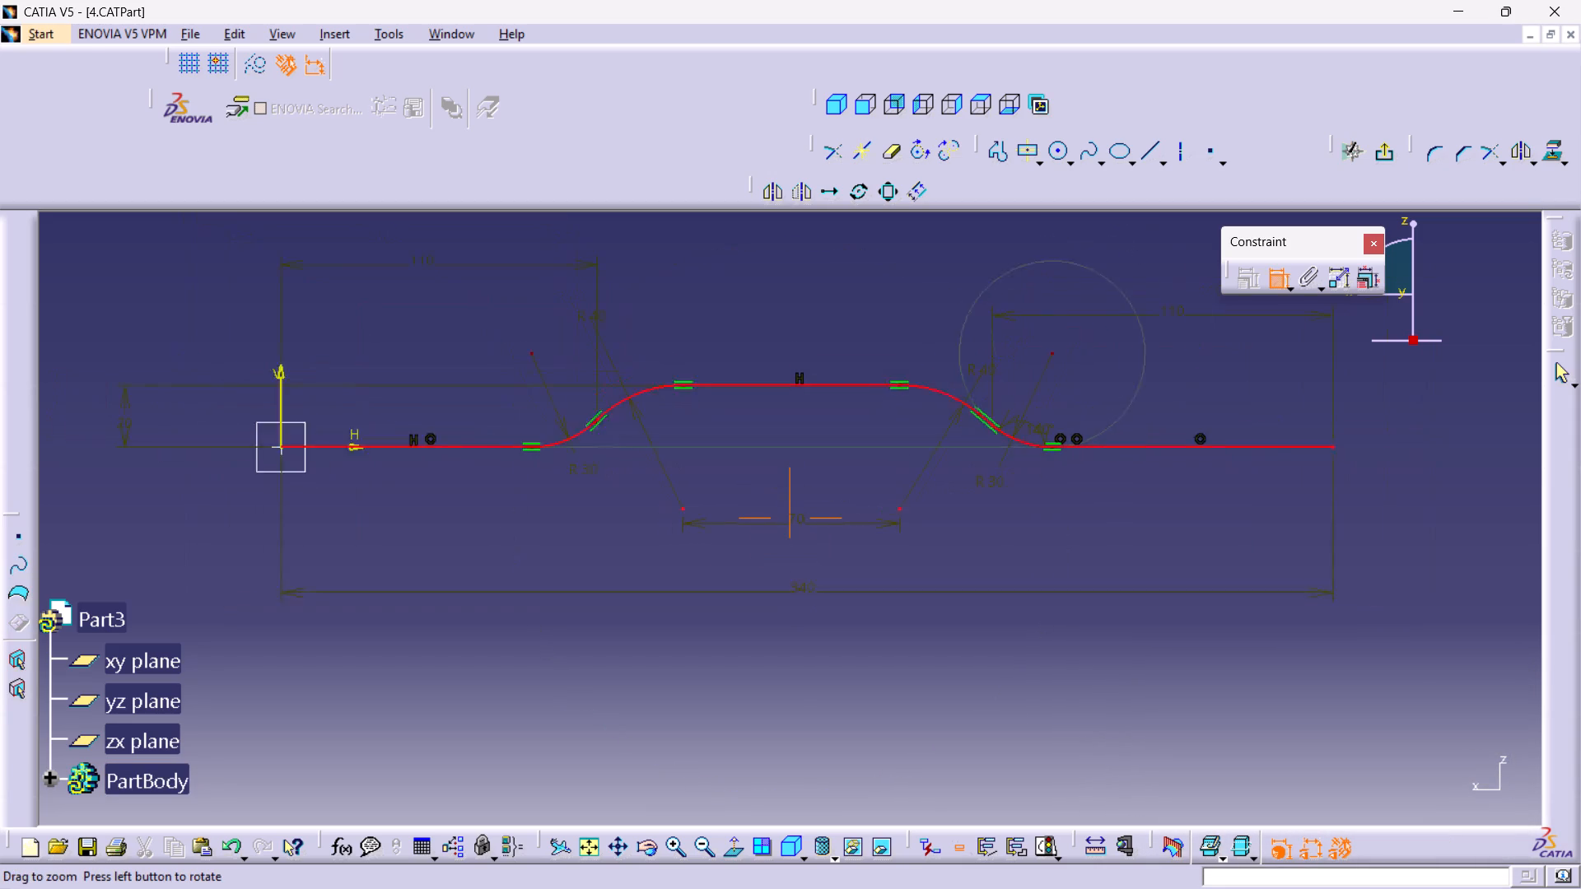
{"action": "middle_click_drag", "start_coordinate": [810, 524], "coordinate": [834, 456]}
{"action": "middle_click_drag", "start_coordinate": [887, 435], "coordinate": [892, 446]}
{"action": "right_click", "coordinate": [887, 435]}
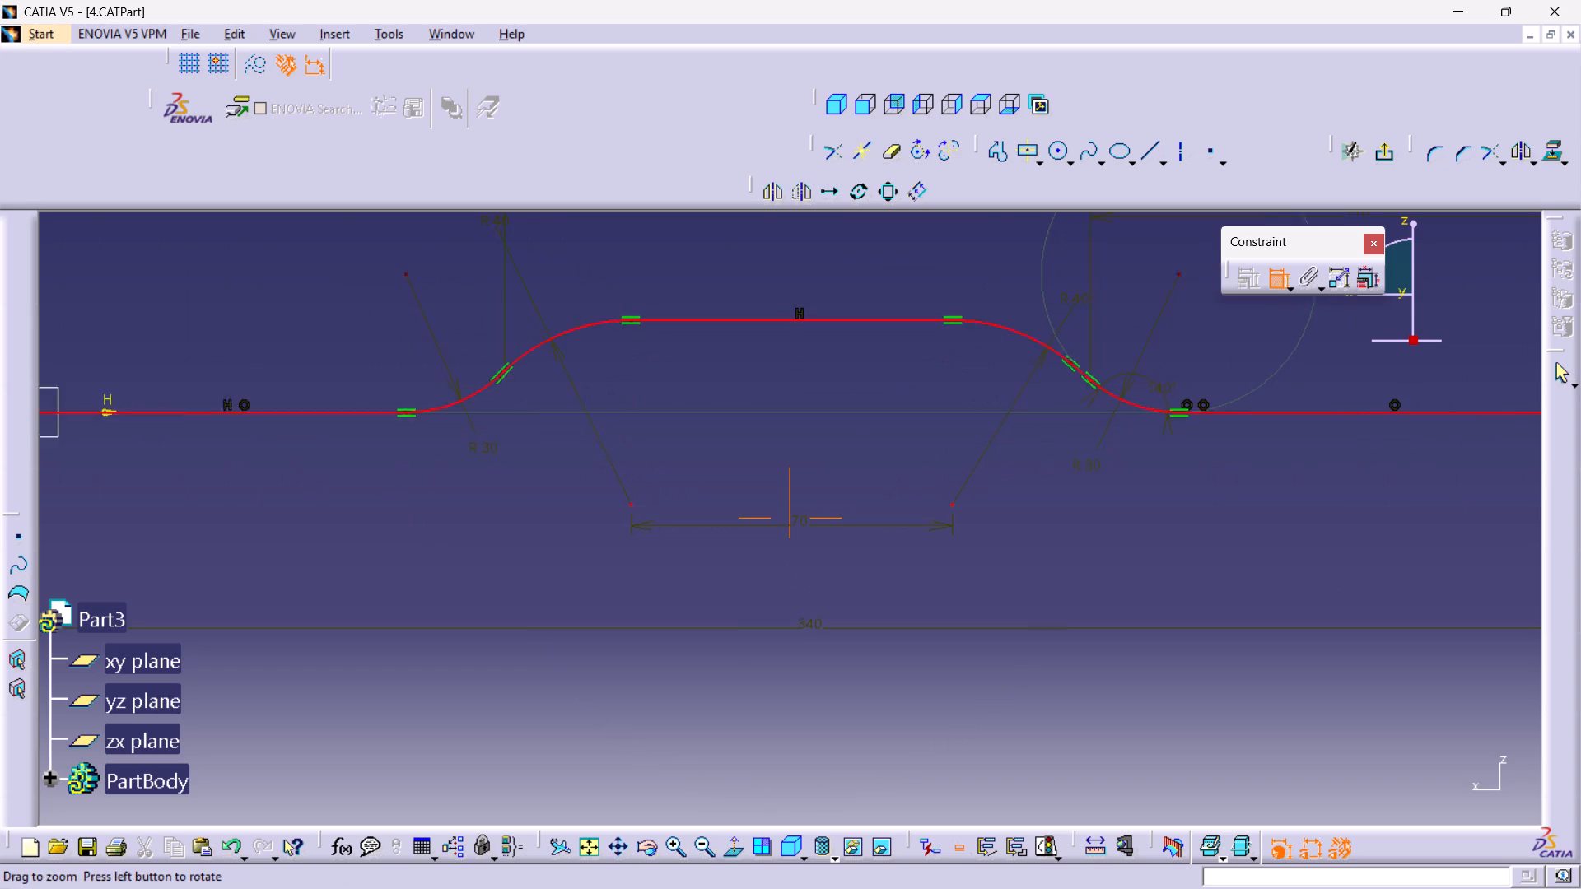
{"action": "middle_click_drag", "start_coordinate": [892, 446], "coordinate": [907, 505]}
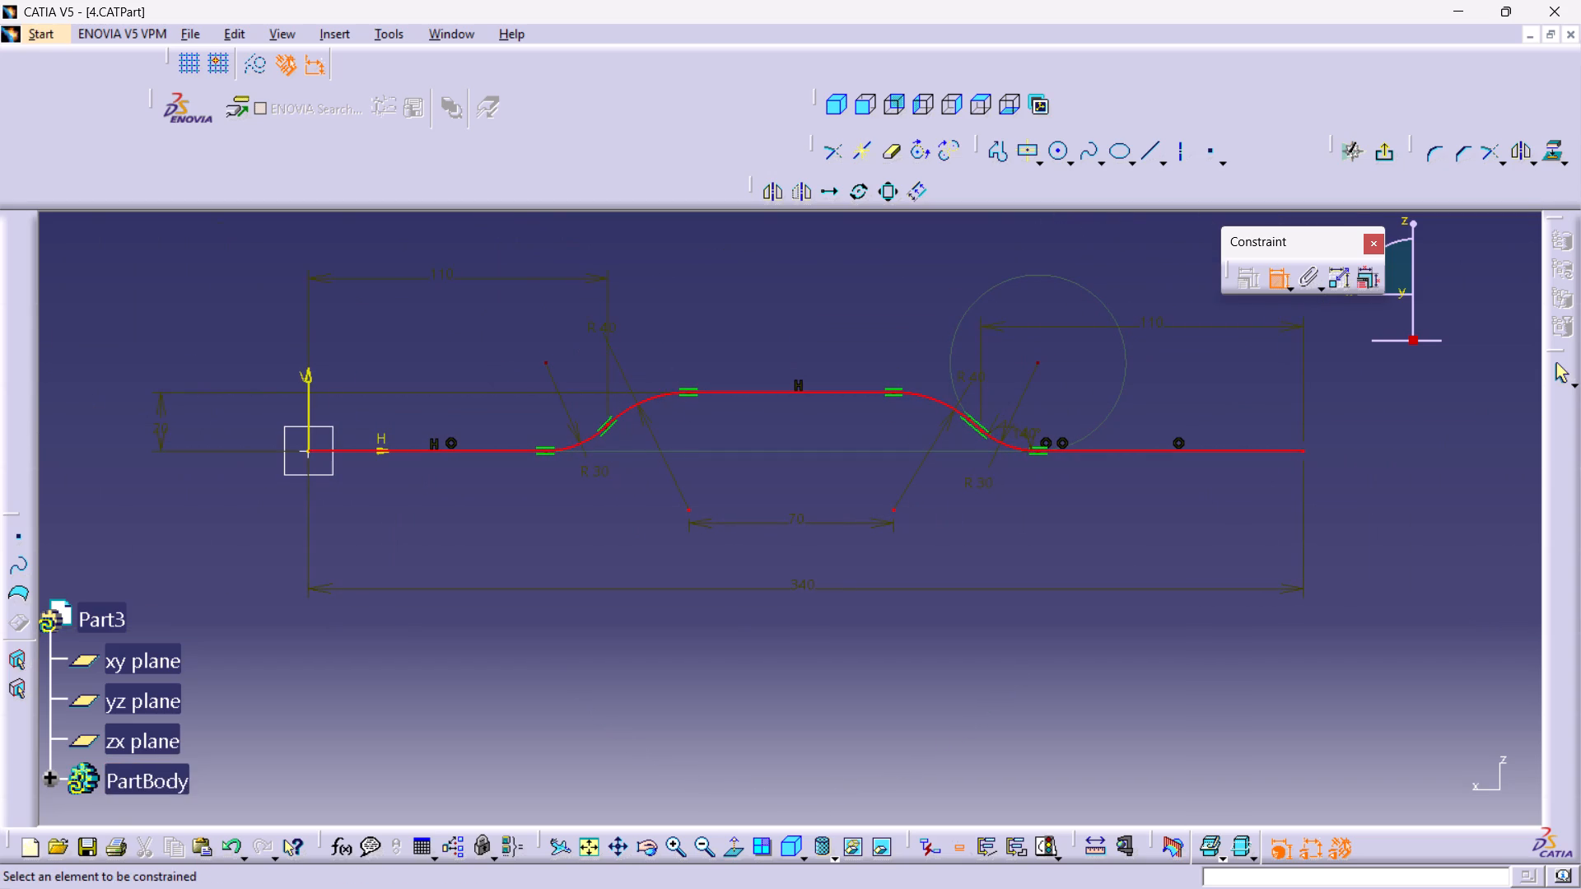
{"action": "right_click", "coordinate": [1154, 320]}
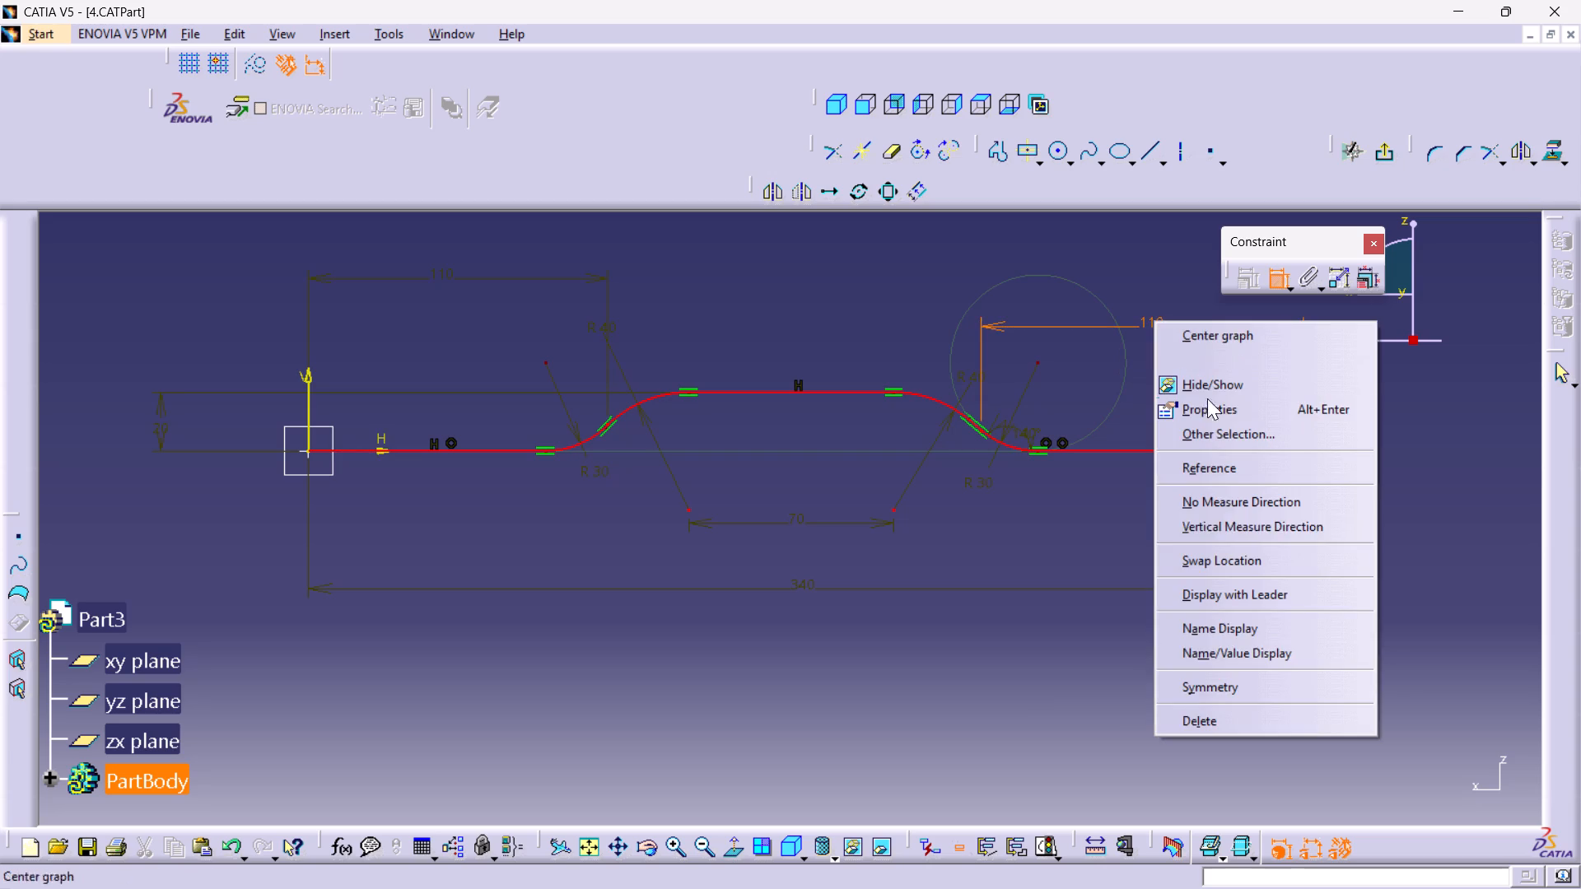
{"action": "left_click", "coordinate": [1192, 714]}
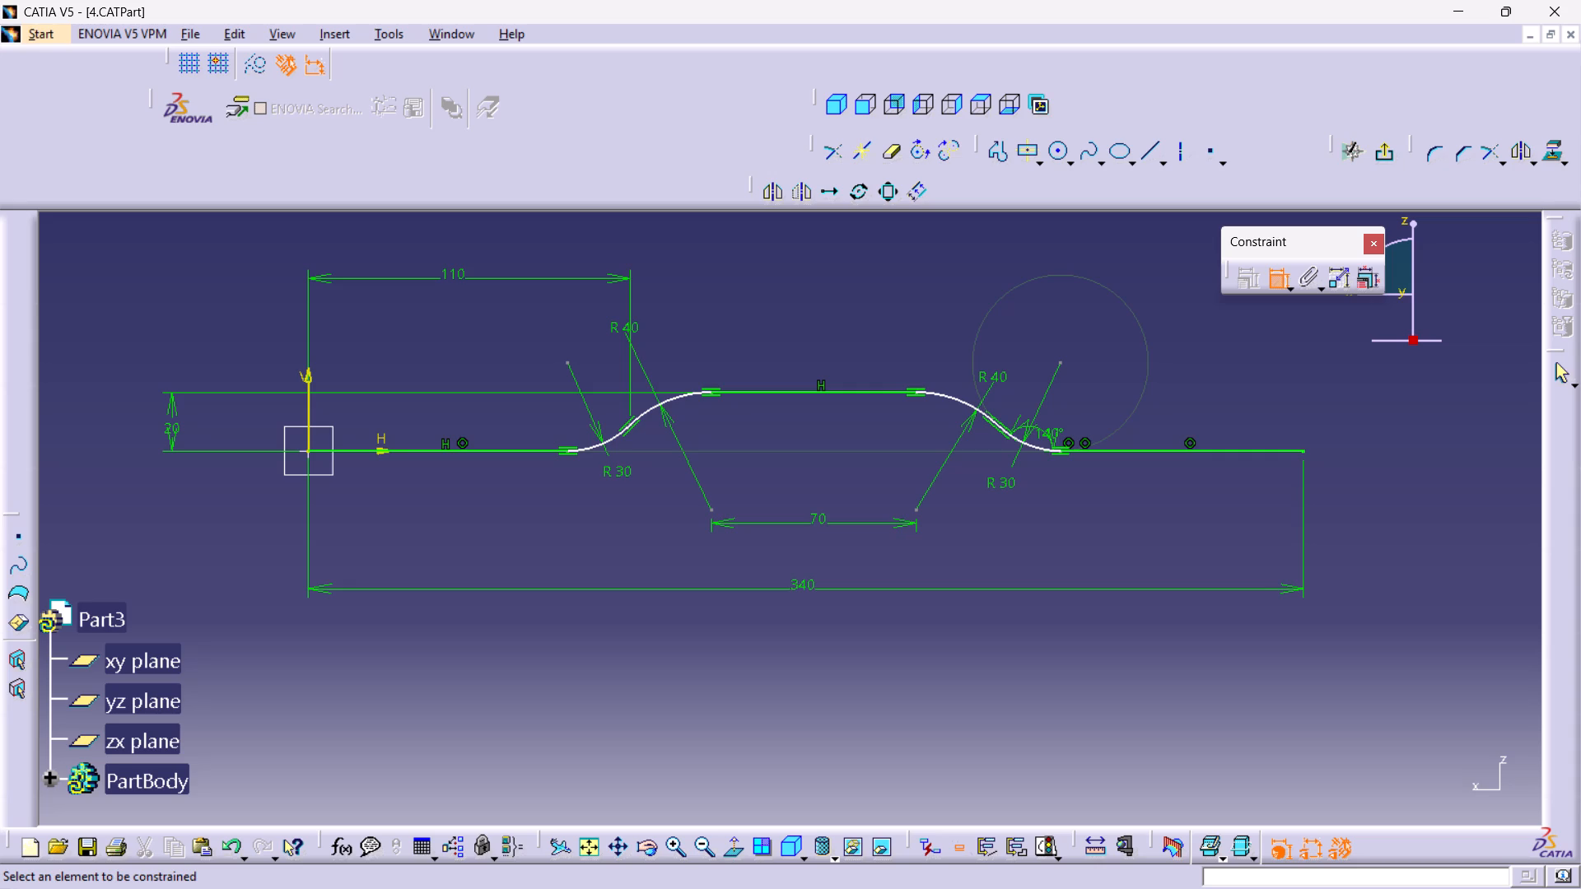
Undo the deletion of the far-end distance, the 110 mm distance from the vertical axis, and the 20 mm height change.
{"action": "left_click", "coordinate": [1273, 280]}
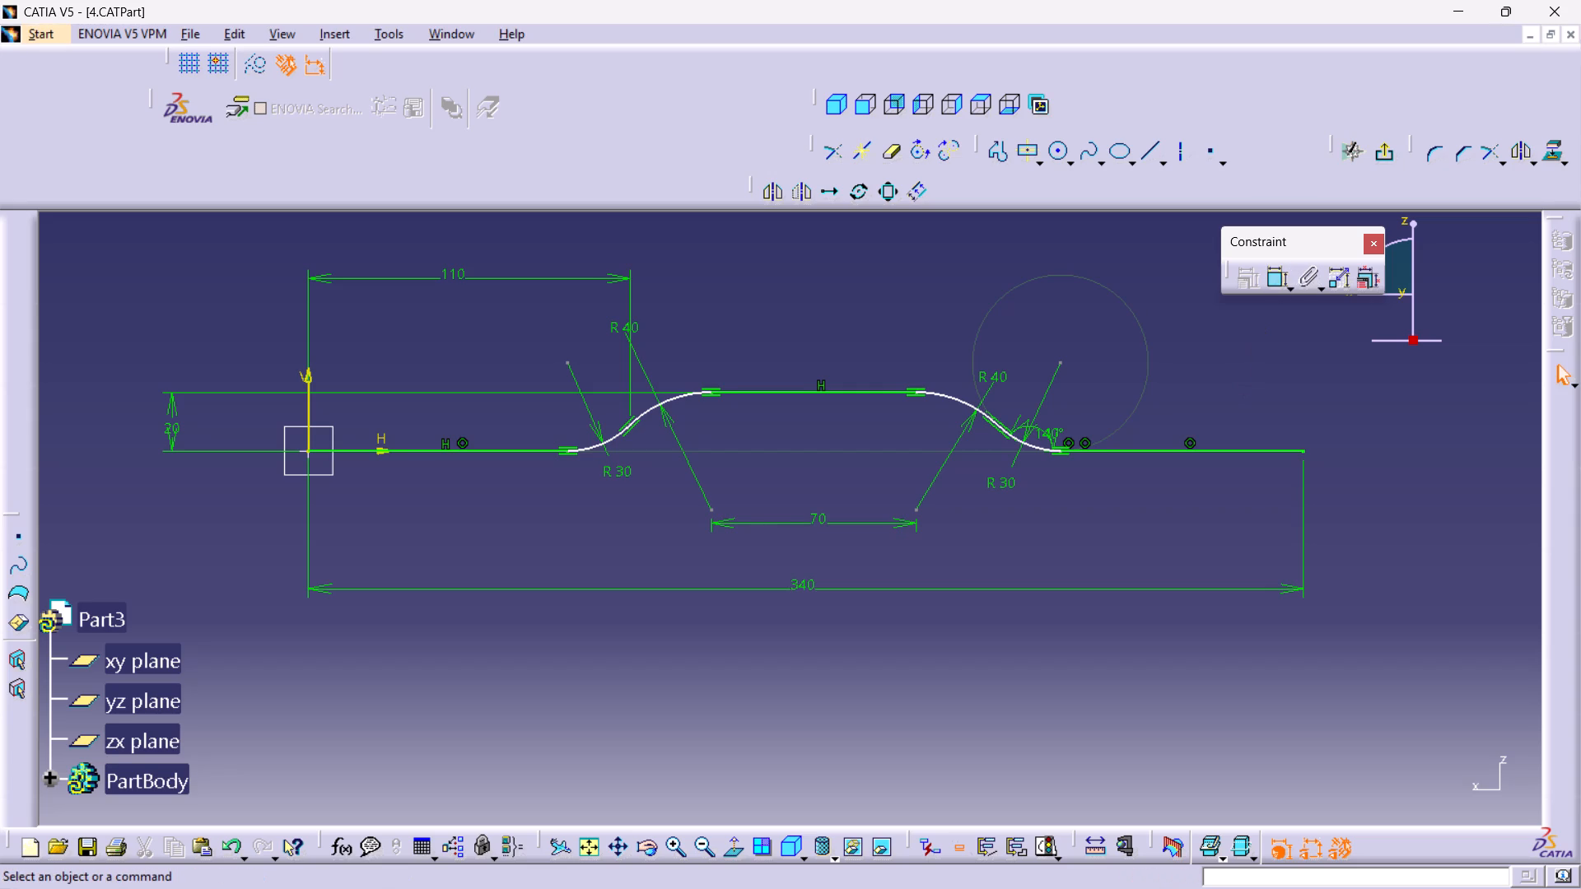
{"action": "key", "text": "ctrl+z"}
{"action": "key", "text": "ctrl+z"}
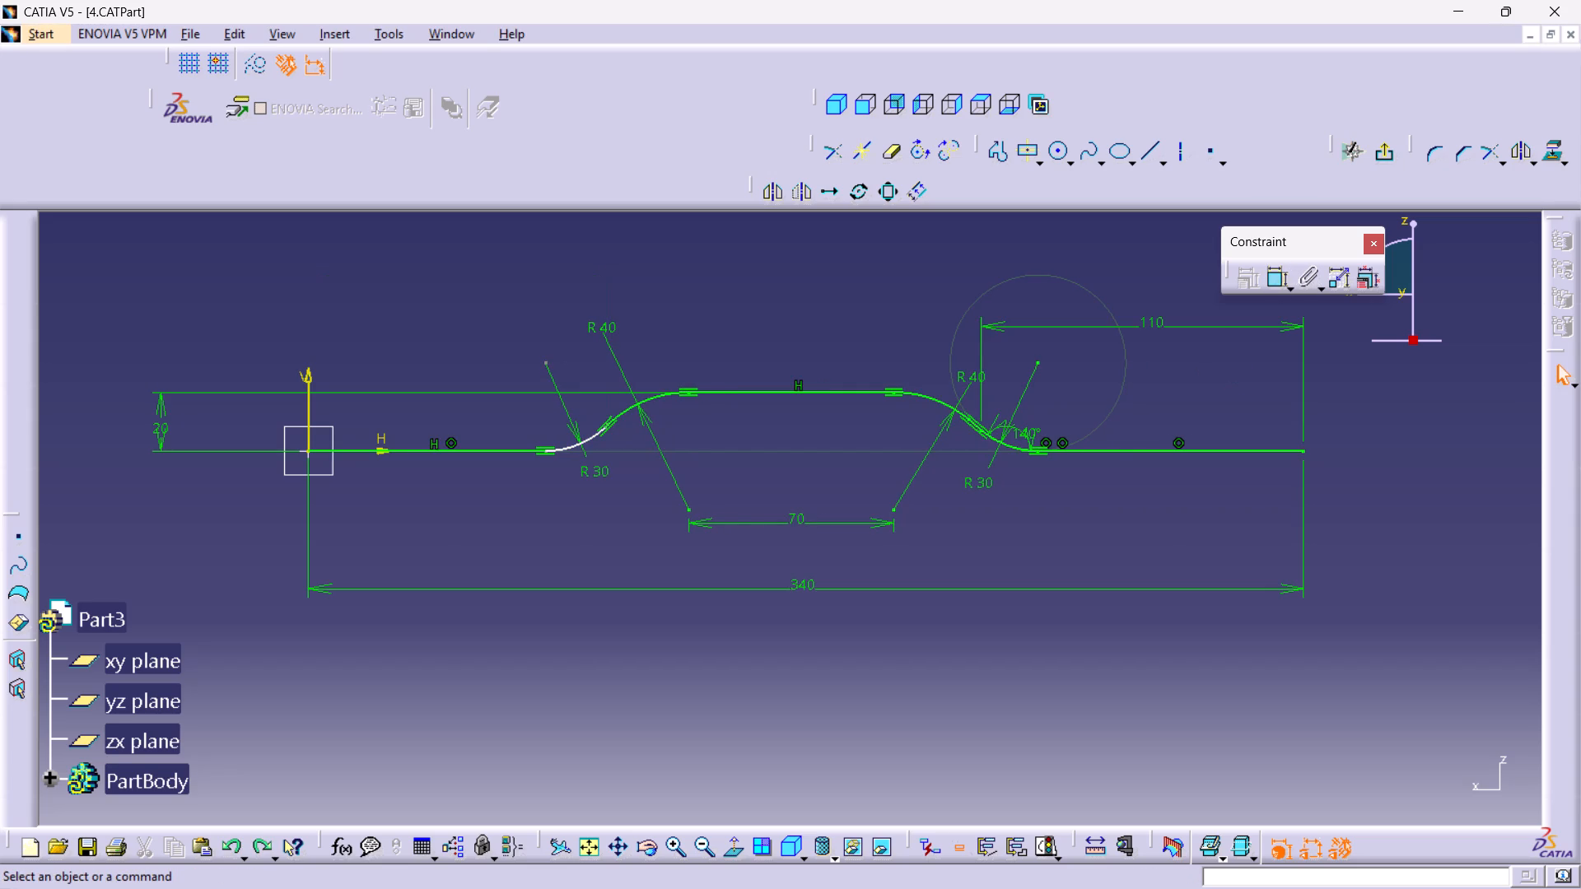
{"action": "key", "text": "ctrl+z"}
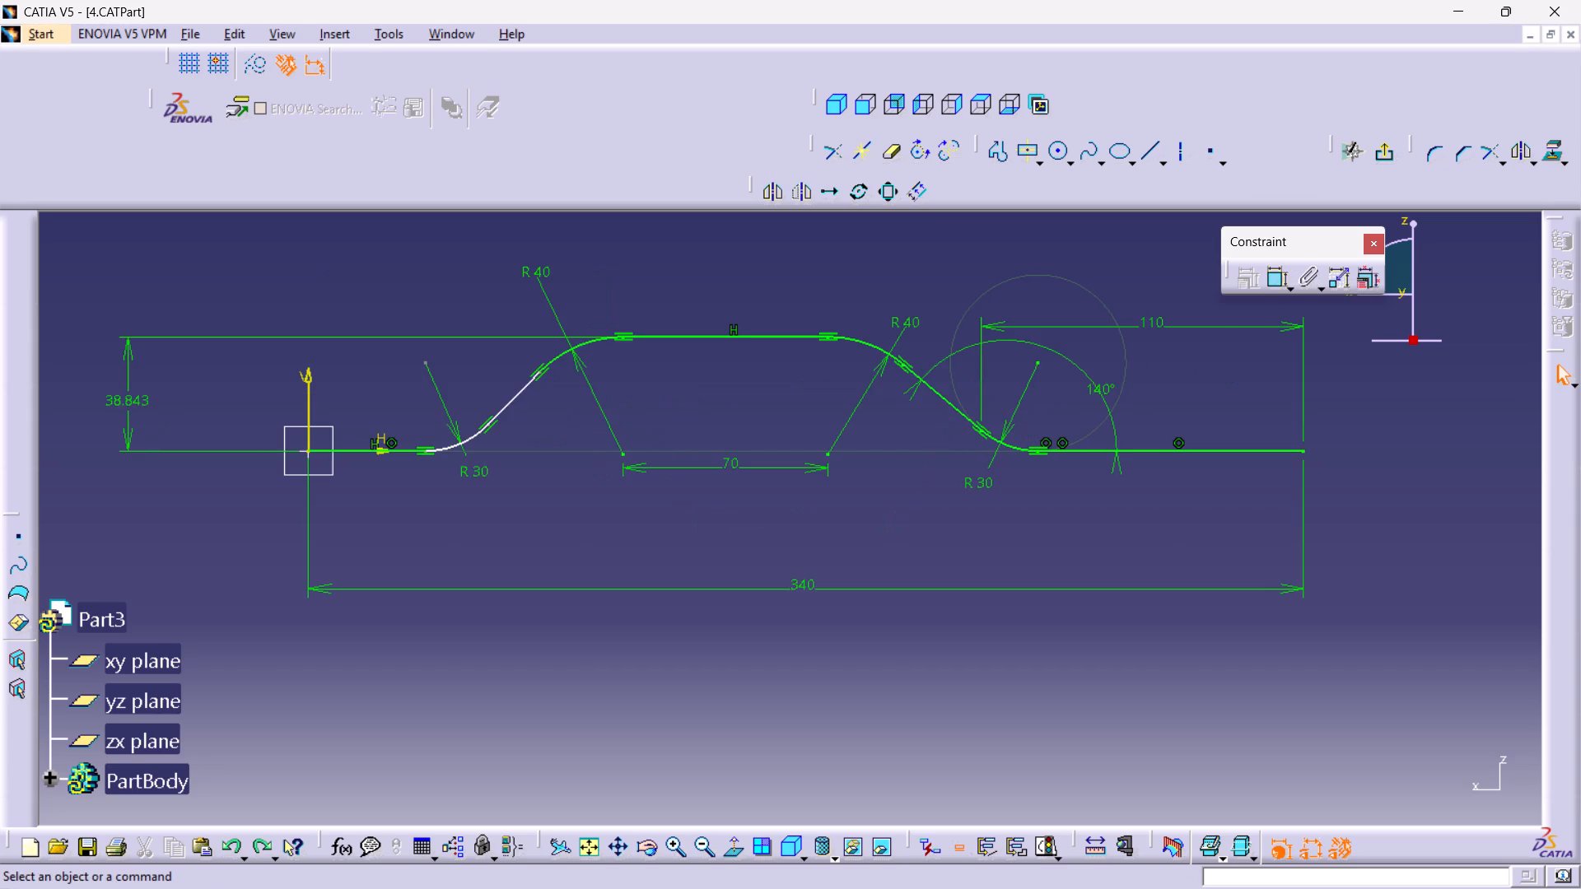
Dimension the distance from the vertical axis to the lower end of the ascending sloped line and set it to 110 mm.
{"action": "middle_click_drag", "start_coordinate": [798, 380], "coordinate": [916, 417]}
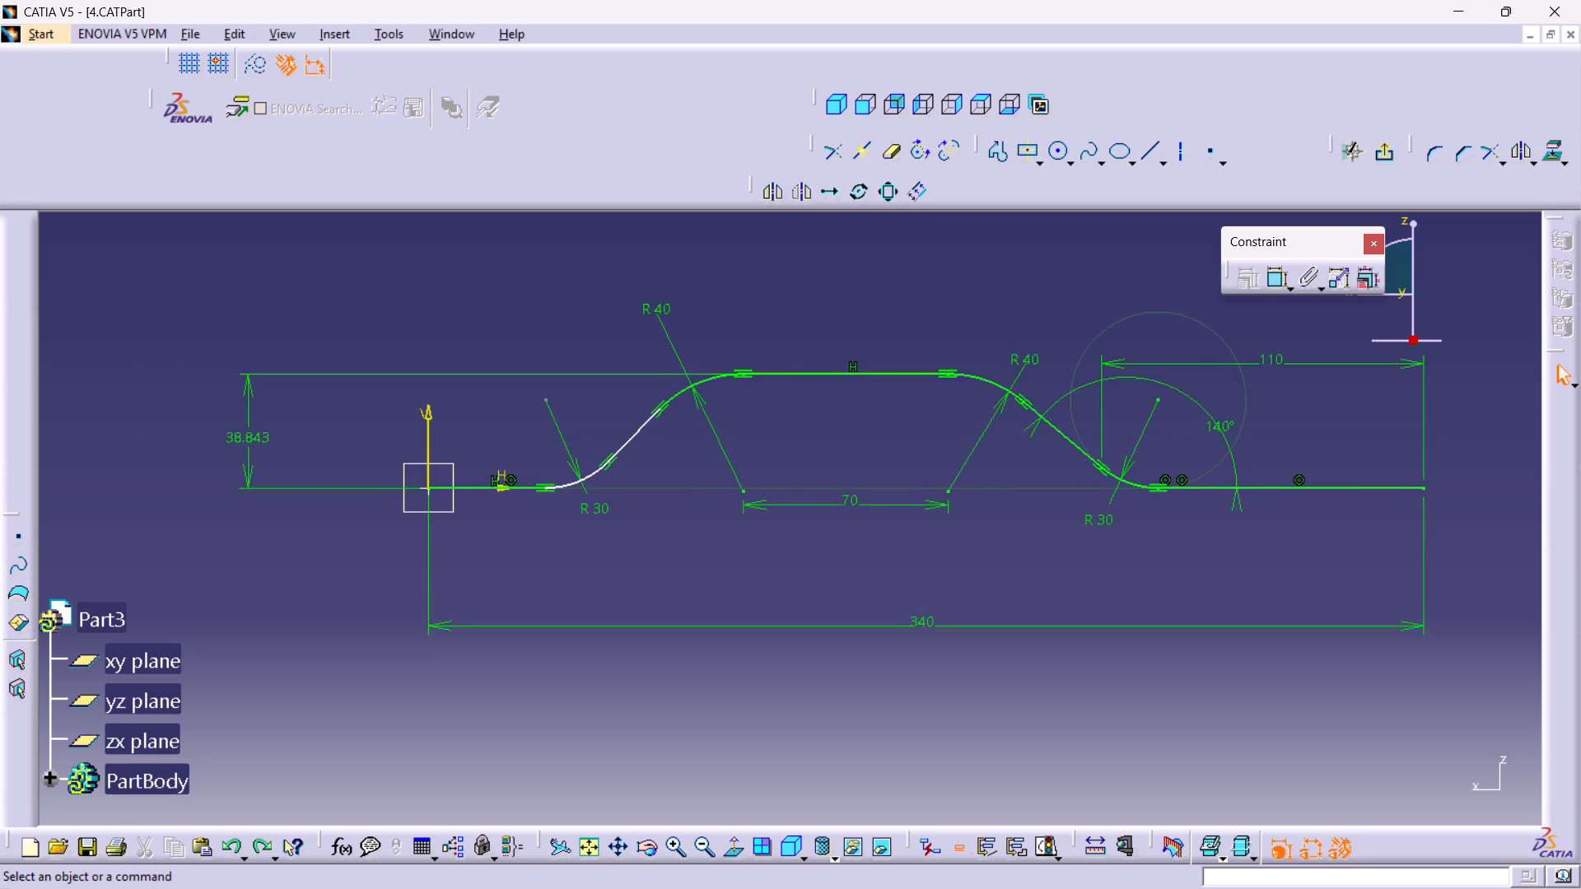
{"action": "double_click", "coordinate": [1268, 275]}
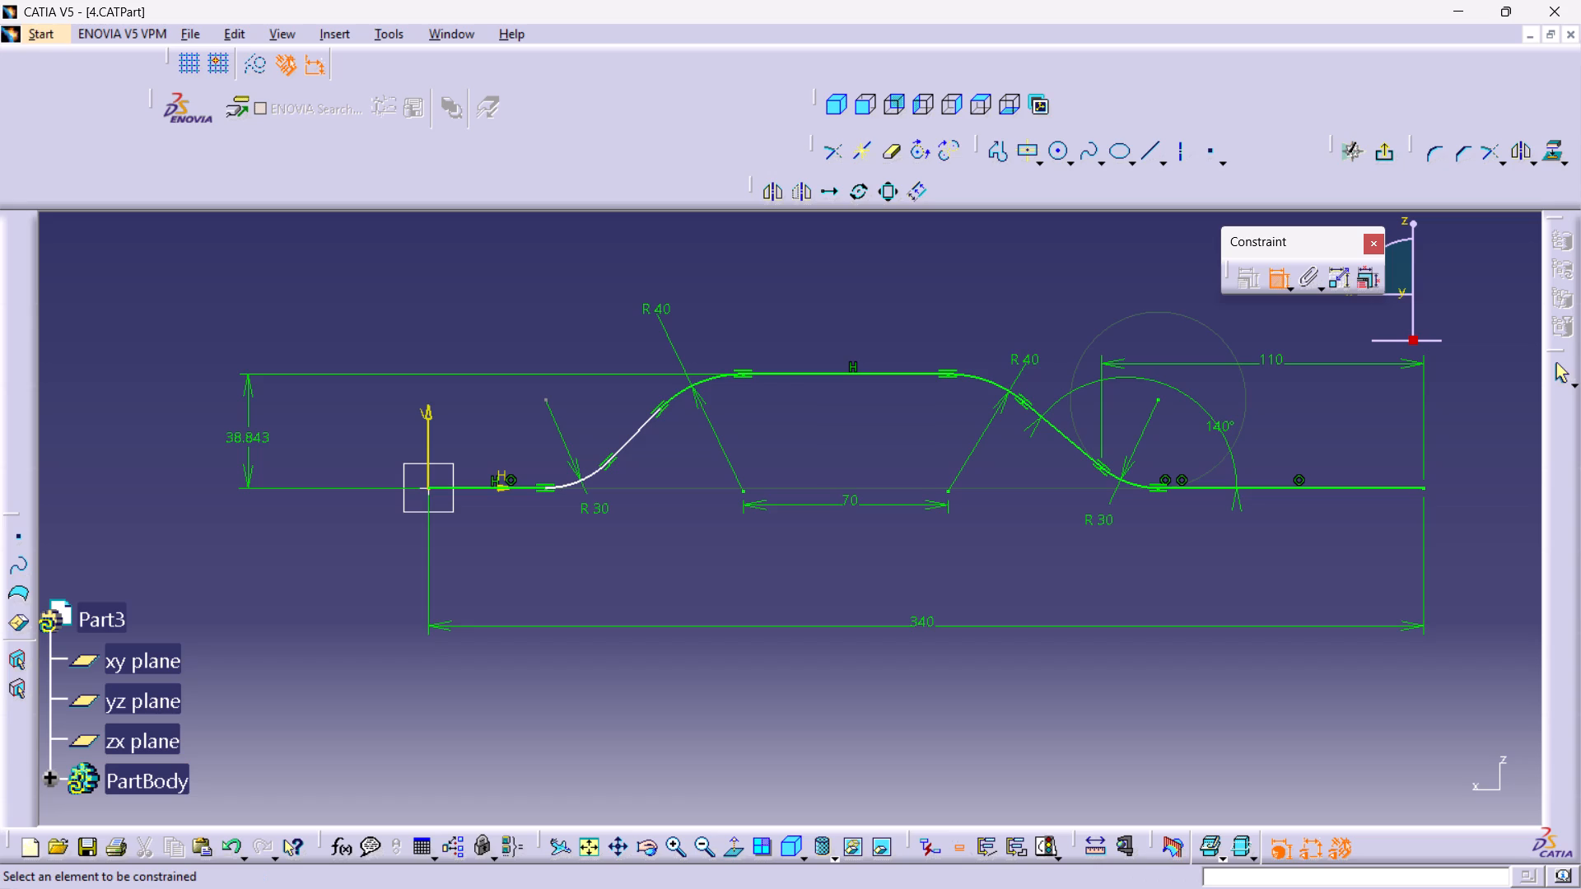
{"action": "left_click", "coordinate": [609, 463]}
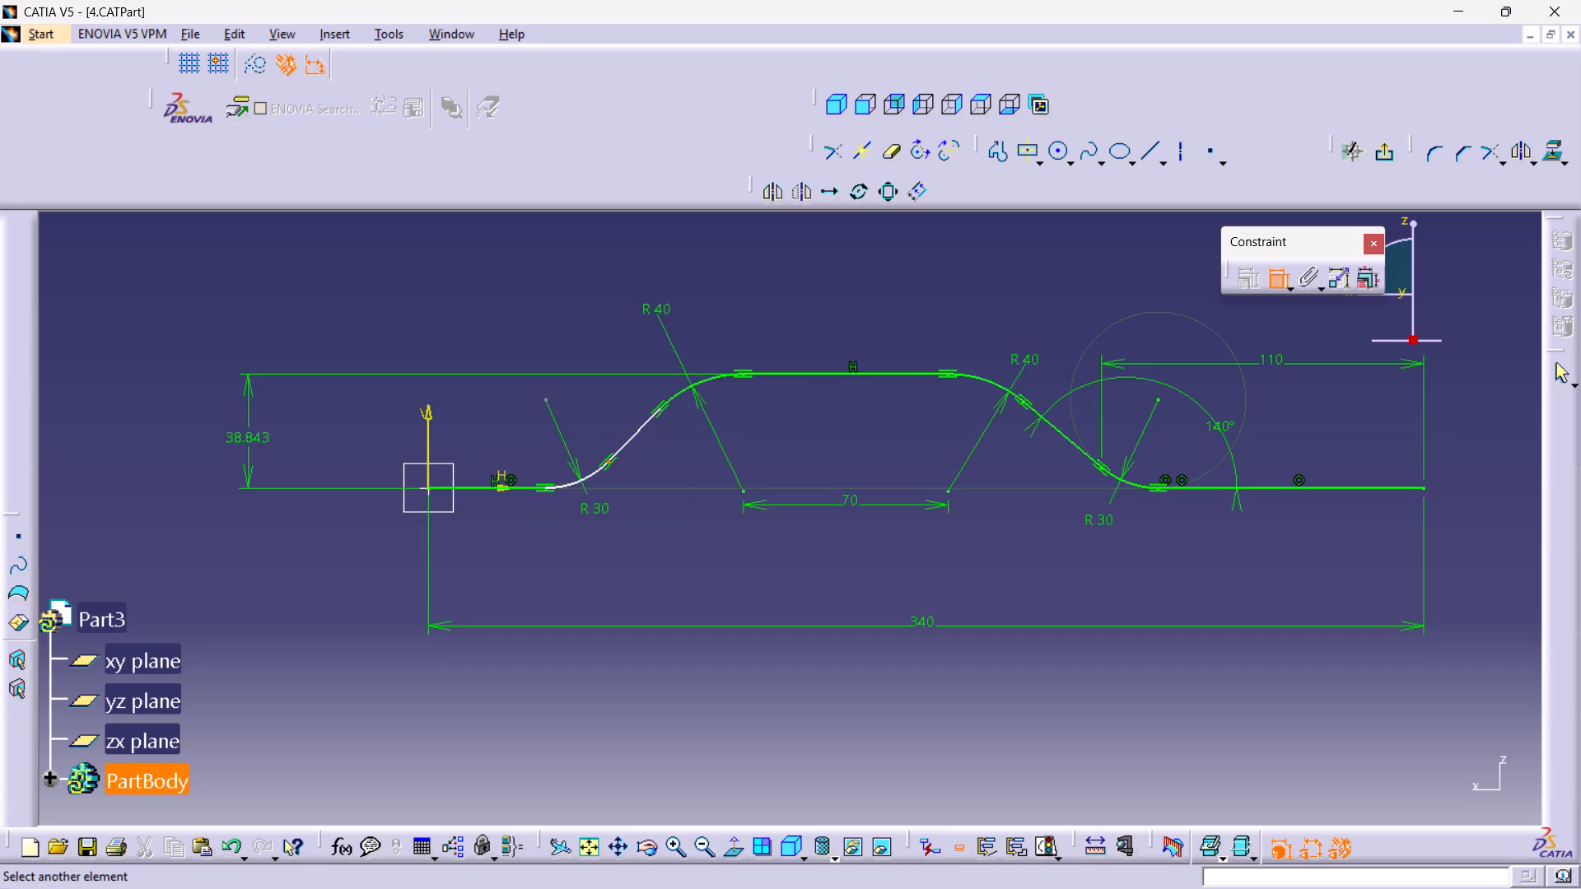
{"action": "left_click", "coordinate": [429, 416]}
{"action": "left_click", "coordinate": [499, 324]}
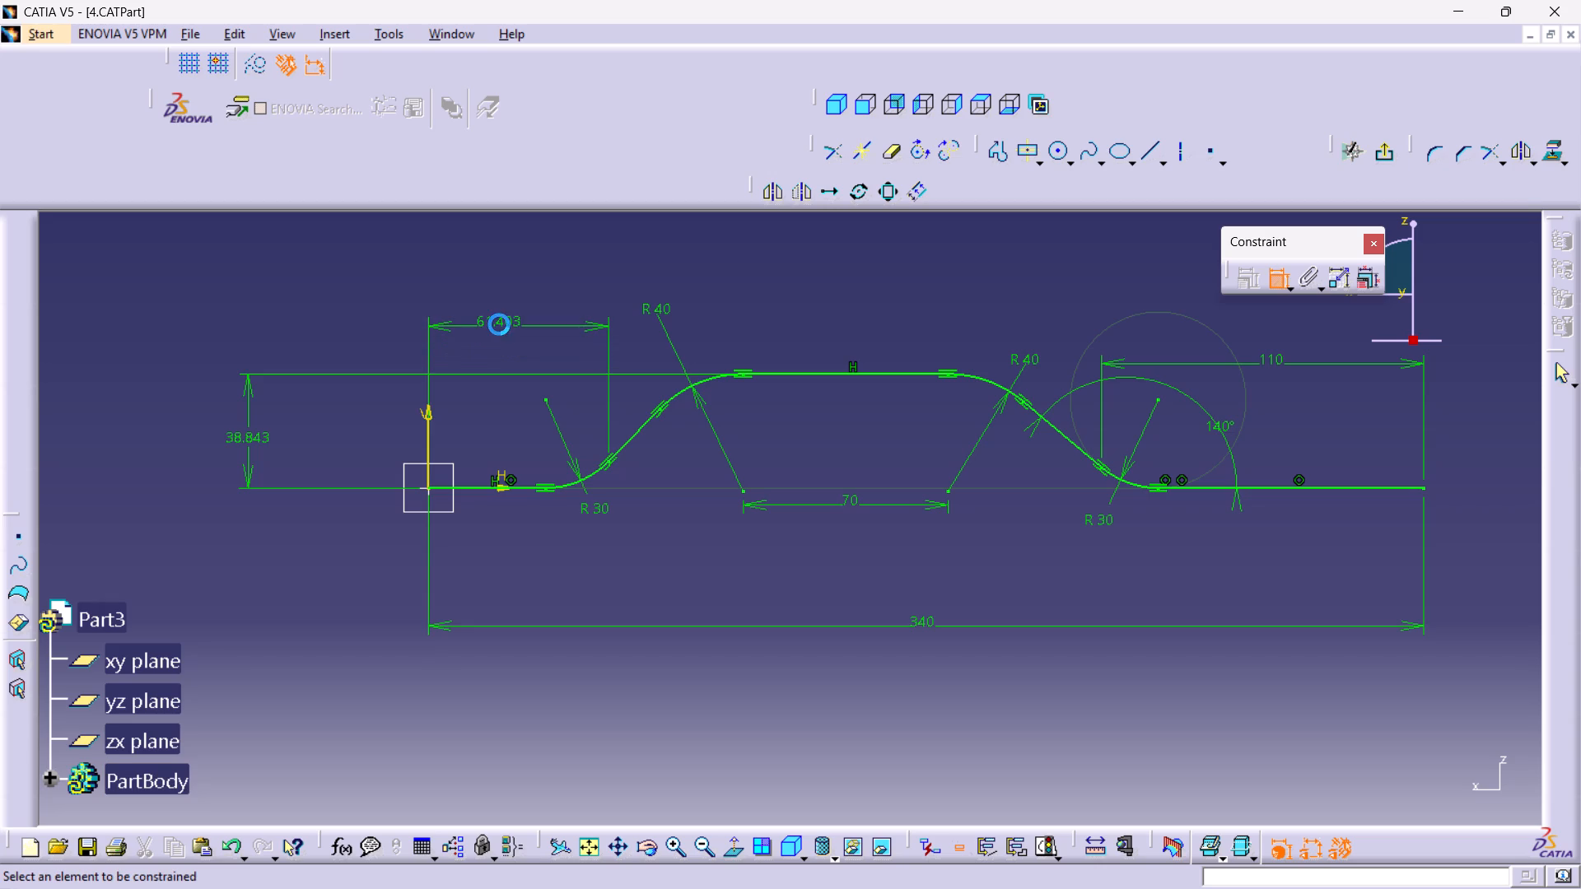
{"action": "double_click", "coordinate": [498, 314]}
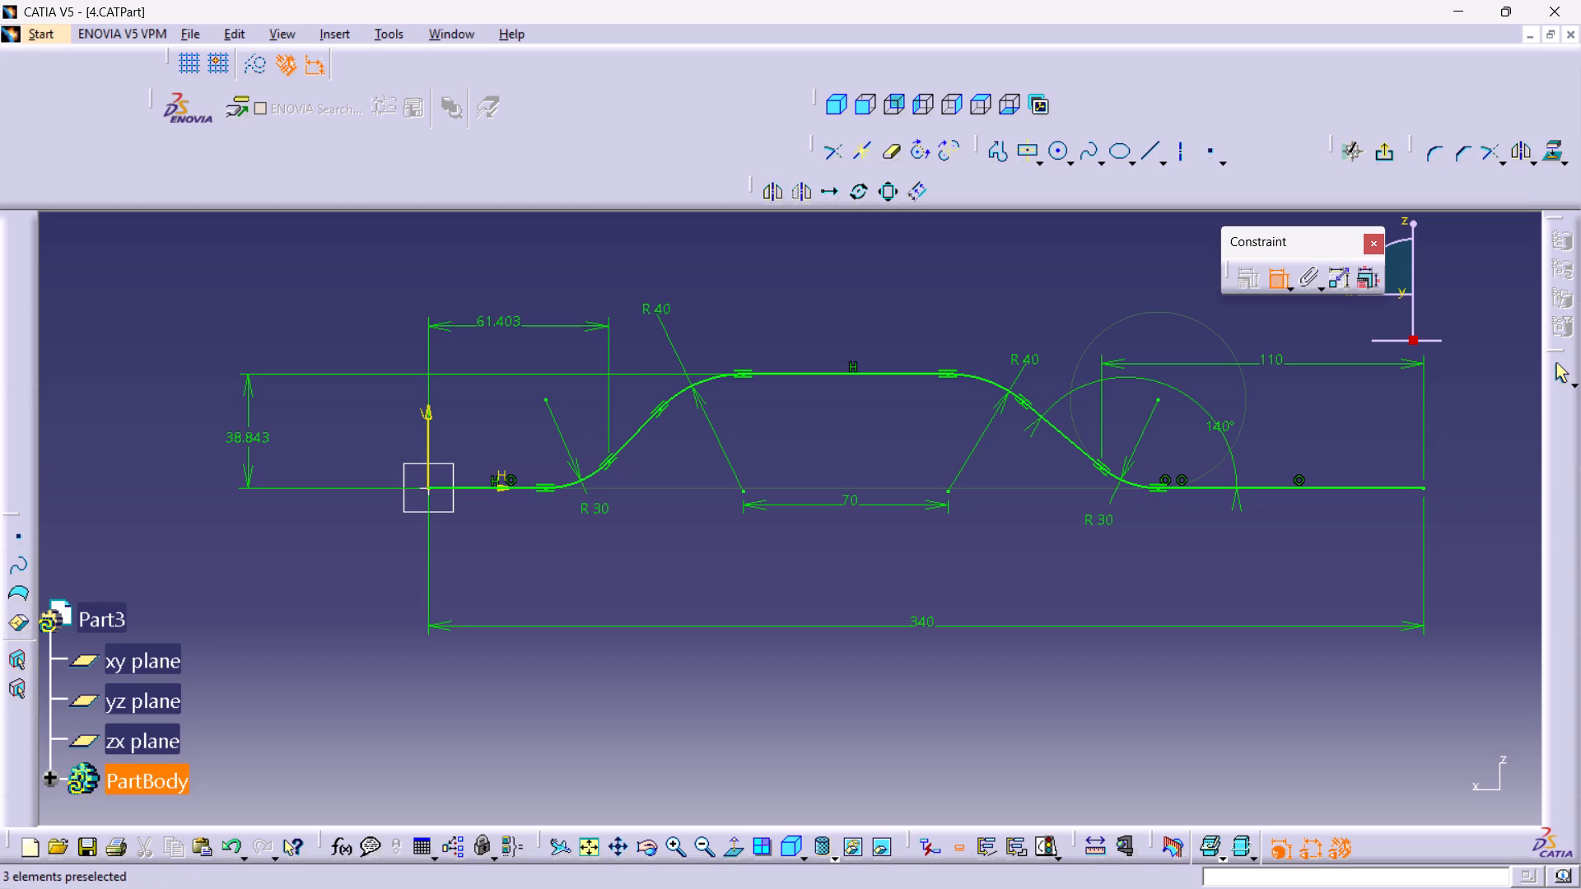
{"action": "type", "text": "110"}
{"action": "key", "text": "Return"}
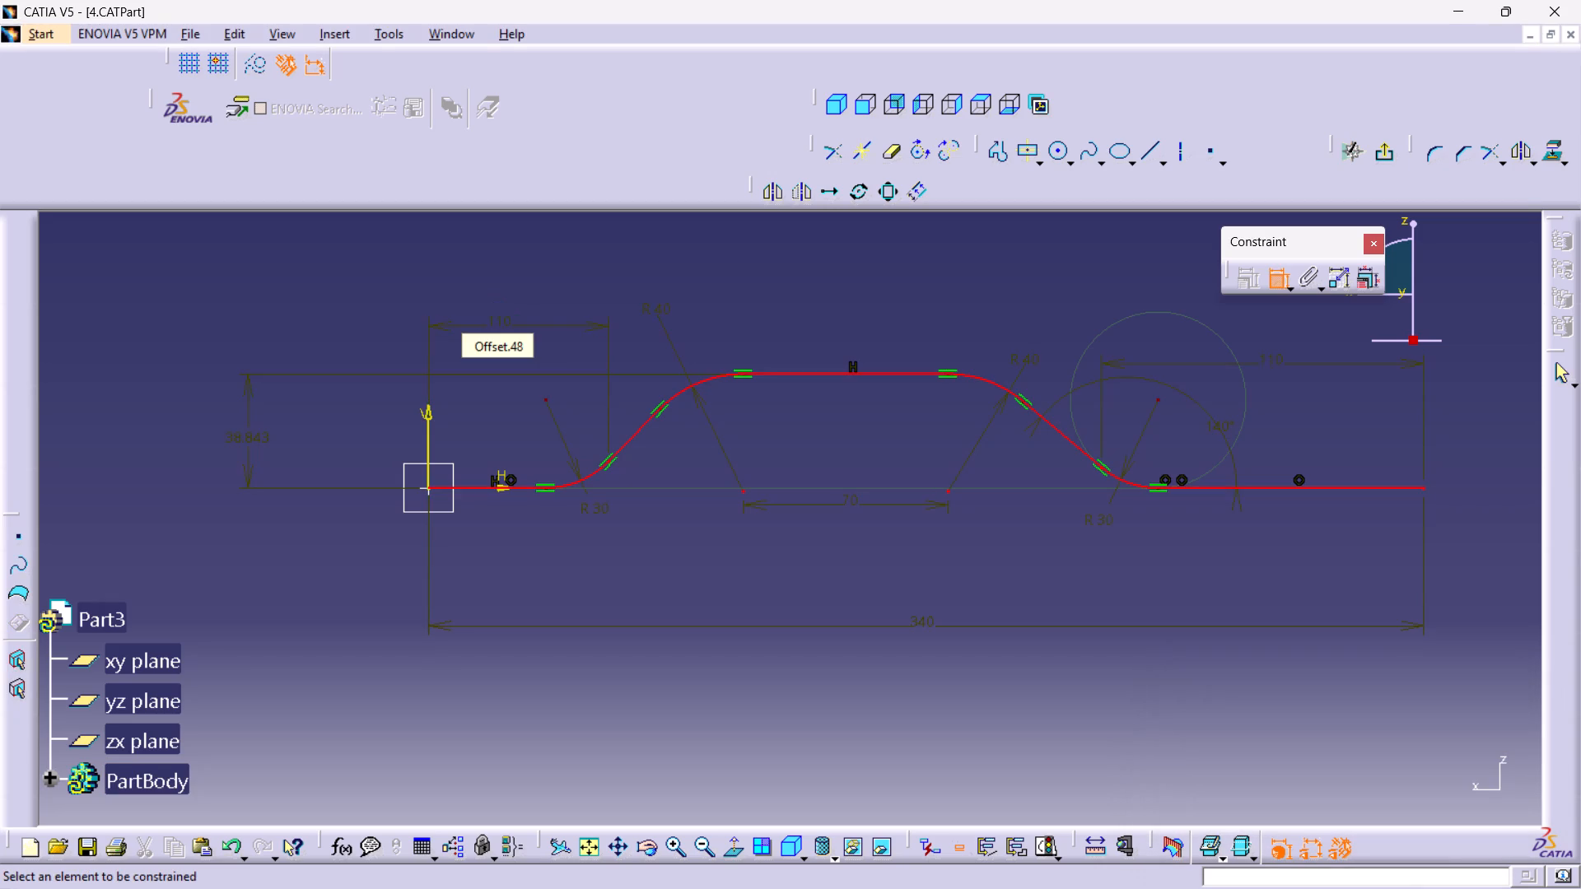
Delete the 110 mm distance dimension between the descending sloped line's lower end and the profile's far end.
{"action": "right_click", "coordinate": [1283, 361]}
{"action": "left_click", "coordinate": [1353, 733]}
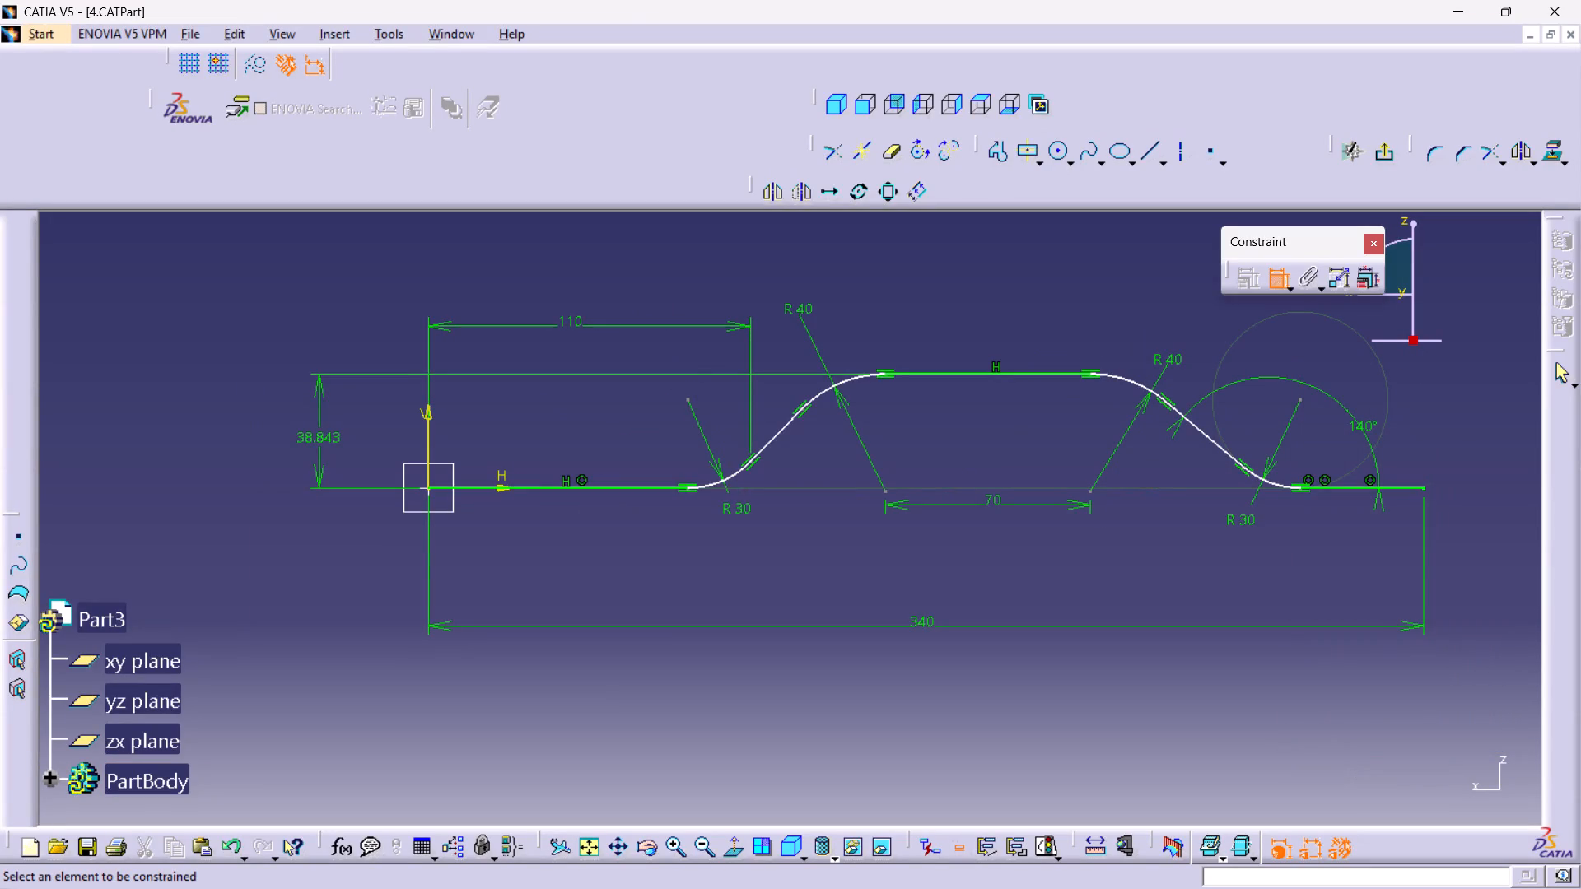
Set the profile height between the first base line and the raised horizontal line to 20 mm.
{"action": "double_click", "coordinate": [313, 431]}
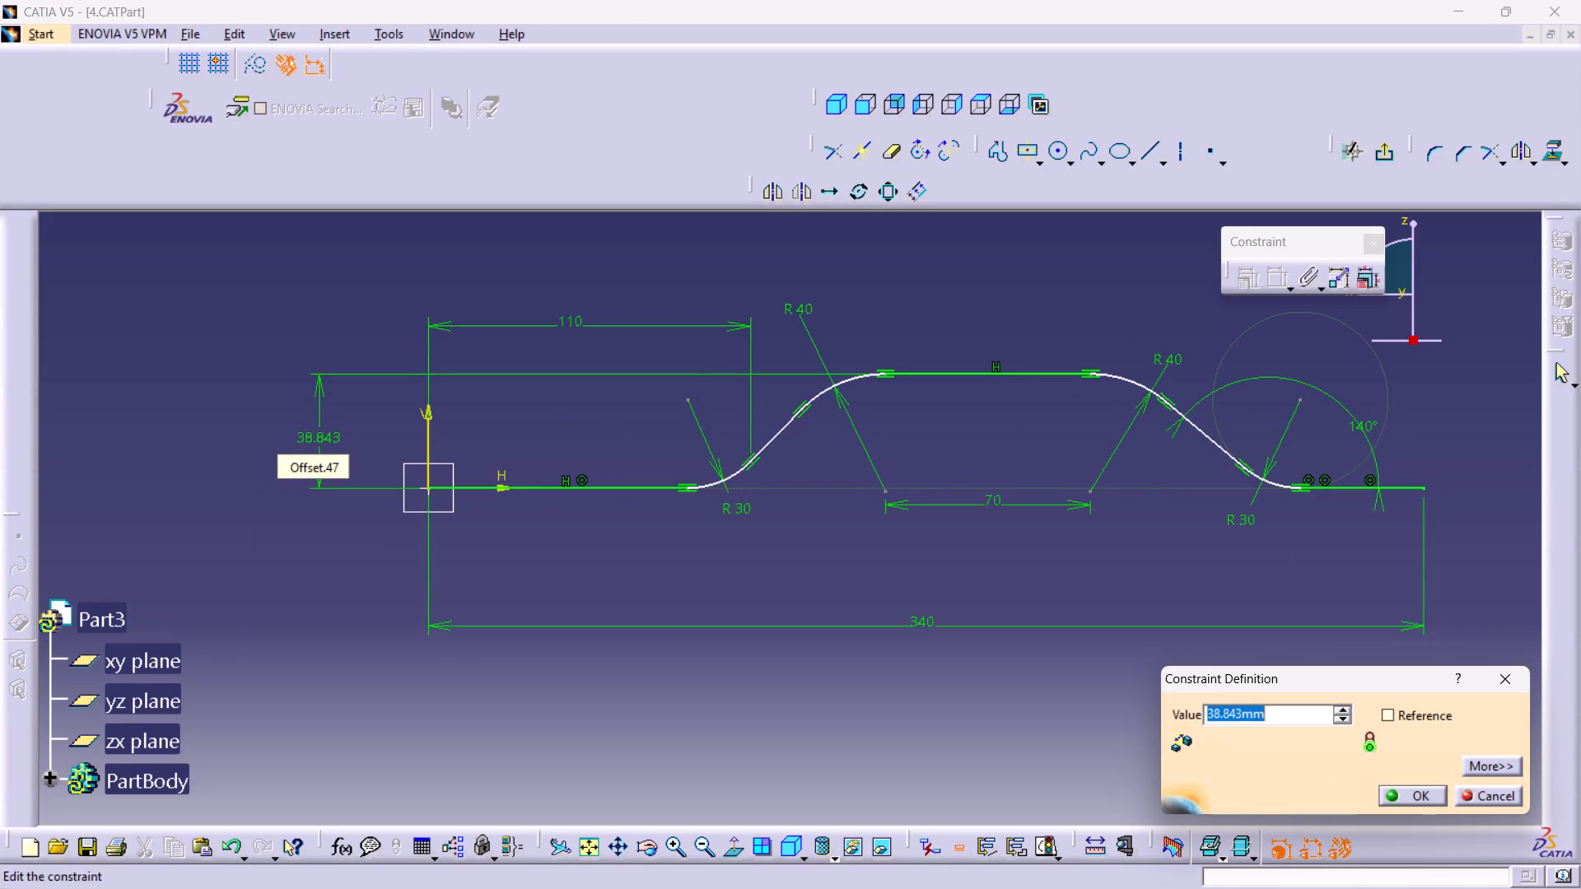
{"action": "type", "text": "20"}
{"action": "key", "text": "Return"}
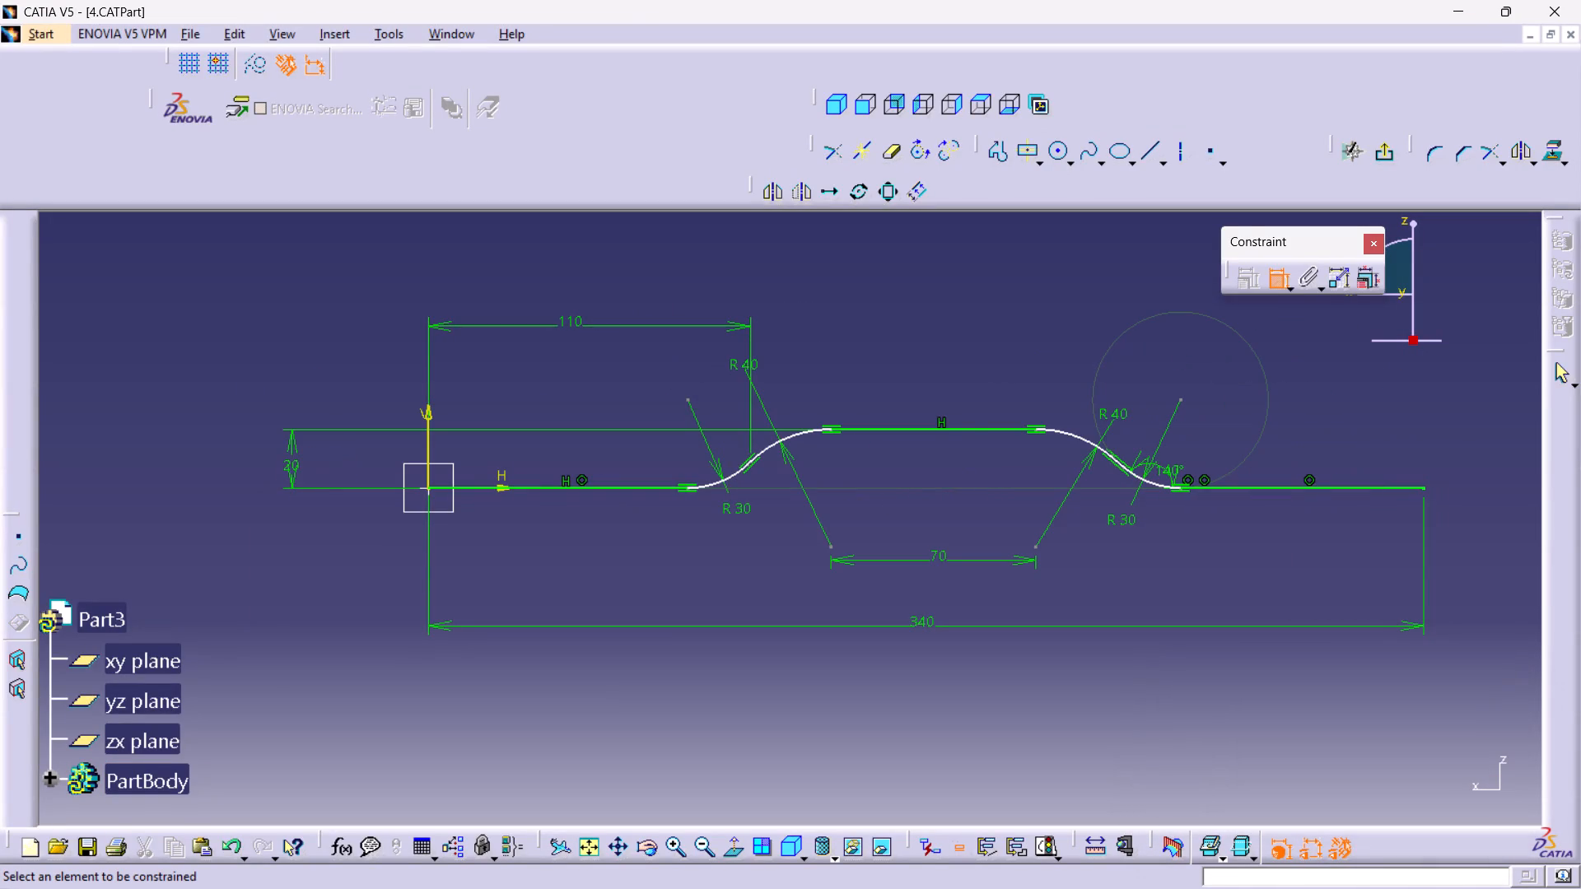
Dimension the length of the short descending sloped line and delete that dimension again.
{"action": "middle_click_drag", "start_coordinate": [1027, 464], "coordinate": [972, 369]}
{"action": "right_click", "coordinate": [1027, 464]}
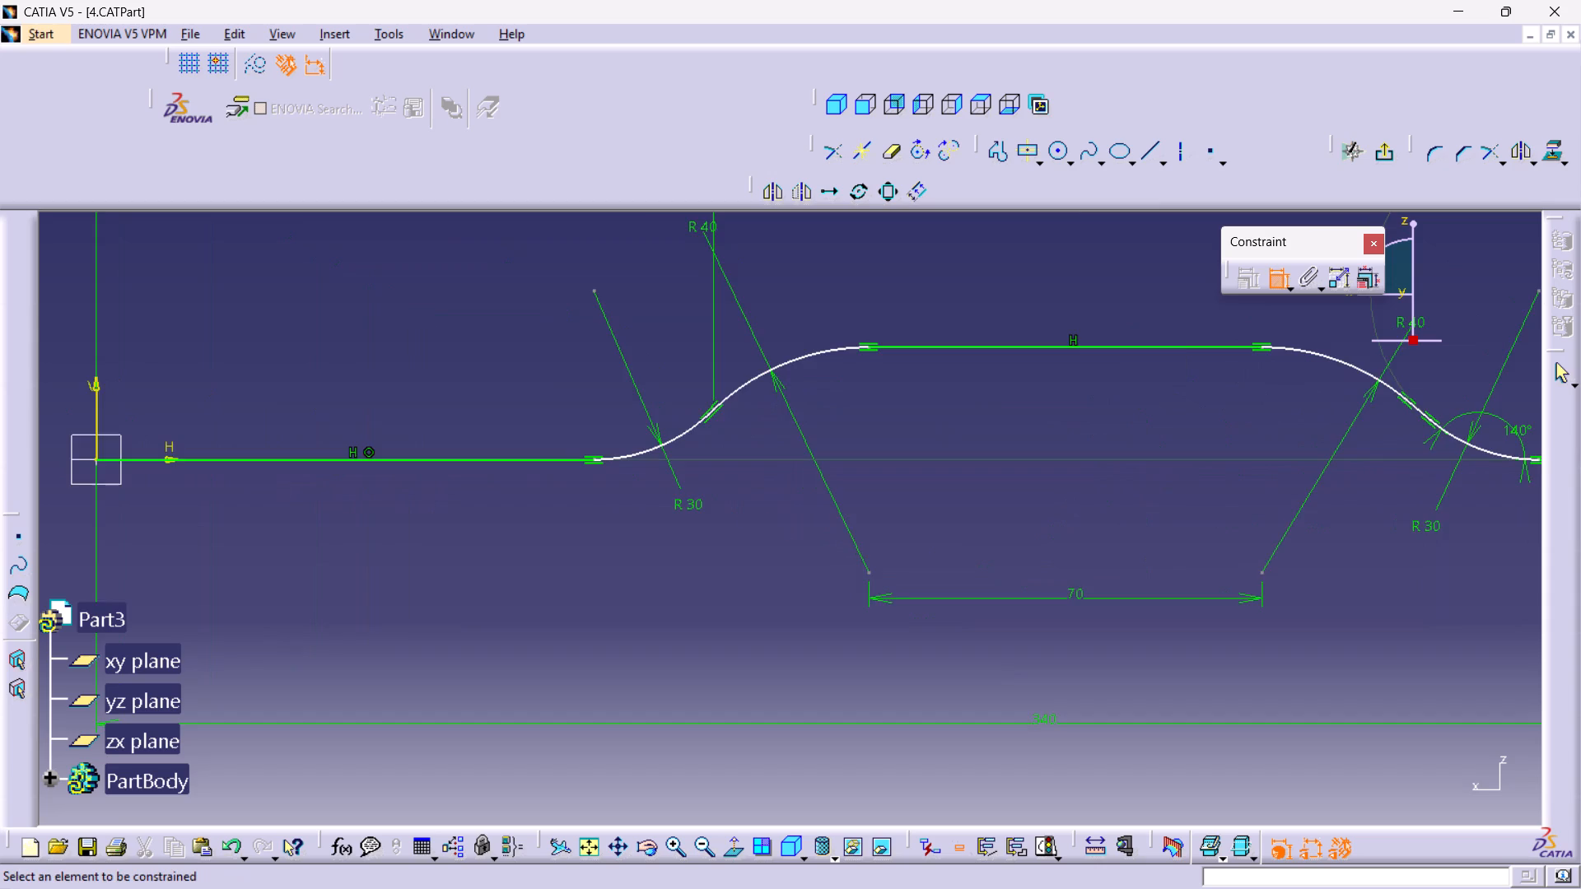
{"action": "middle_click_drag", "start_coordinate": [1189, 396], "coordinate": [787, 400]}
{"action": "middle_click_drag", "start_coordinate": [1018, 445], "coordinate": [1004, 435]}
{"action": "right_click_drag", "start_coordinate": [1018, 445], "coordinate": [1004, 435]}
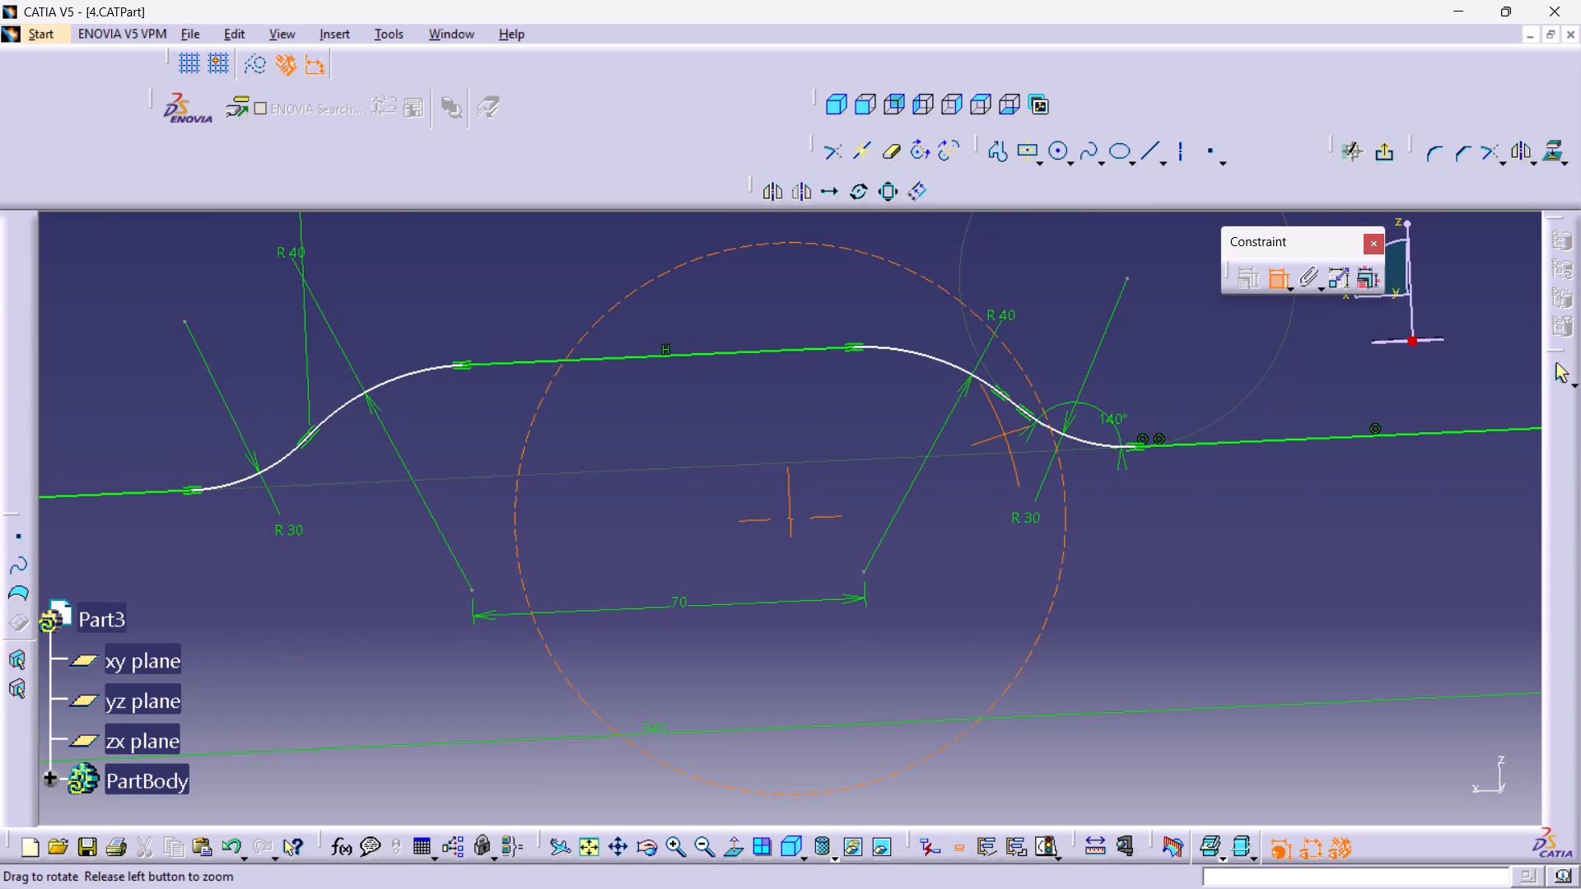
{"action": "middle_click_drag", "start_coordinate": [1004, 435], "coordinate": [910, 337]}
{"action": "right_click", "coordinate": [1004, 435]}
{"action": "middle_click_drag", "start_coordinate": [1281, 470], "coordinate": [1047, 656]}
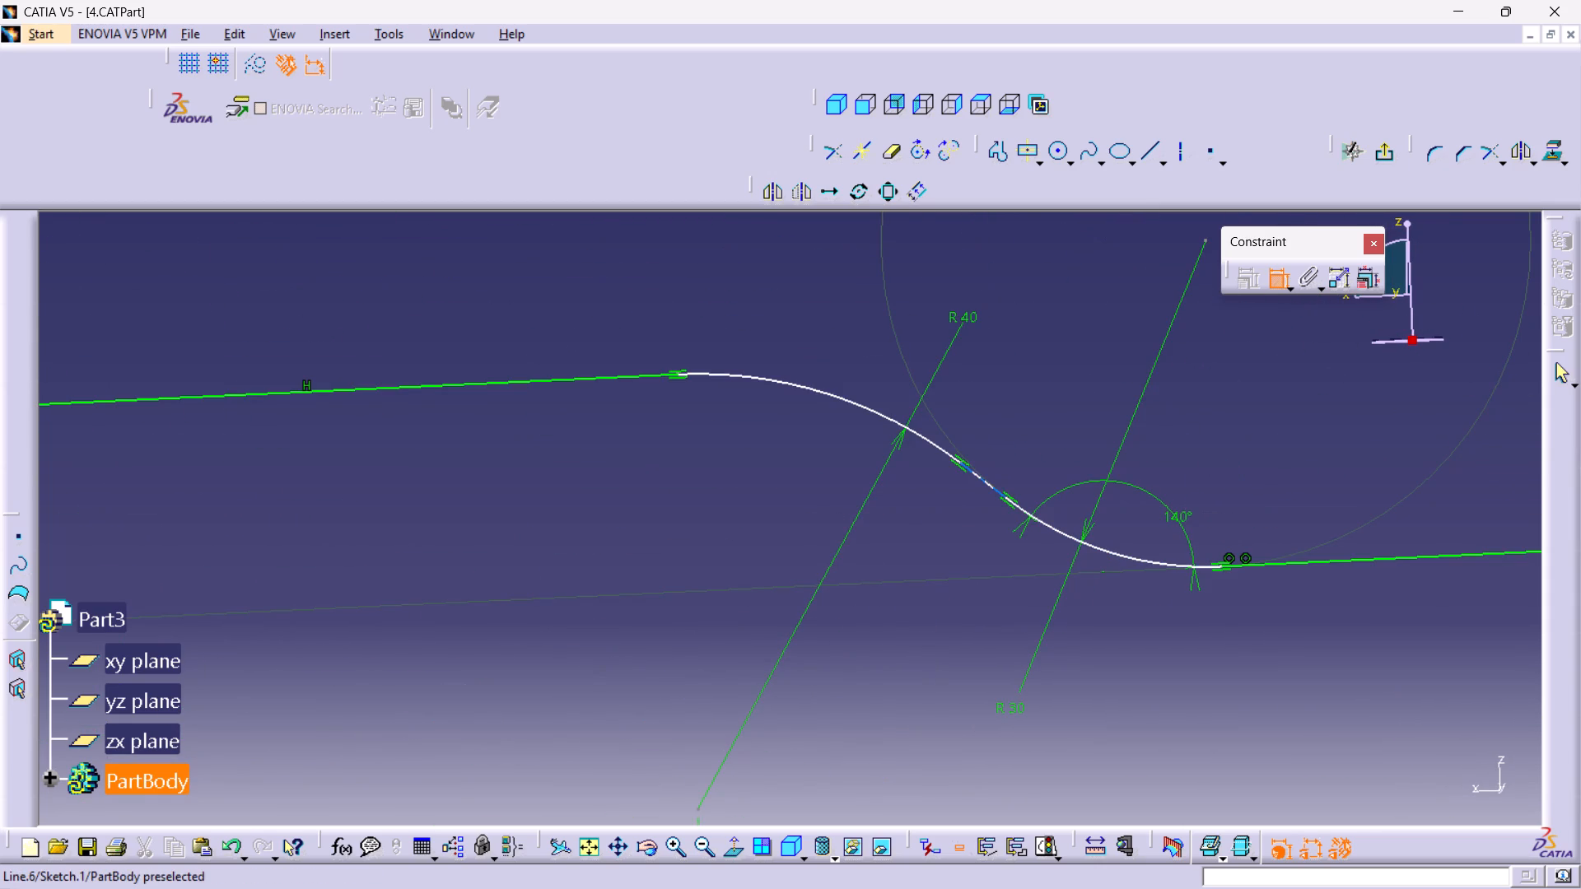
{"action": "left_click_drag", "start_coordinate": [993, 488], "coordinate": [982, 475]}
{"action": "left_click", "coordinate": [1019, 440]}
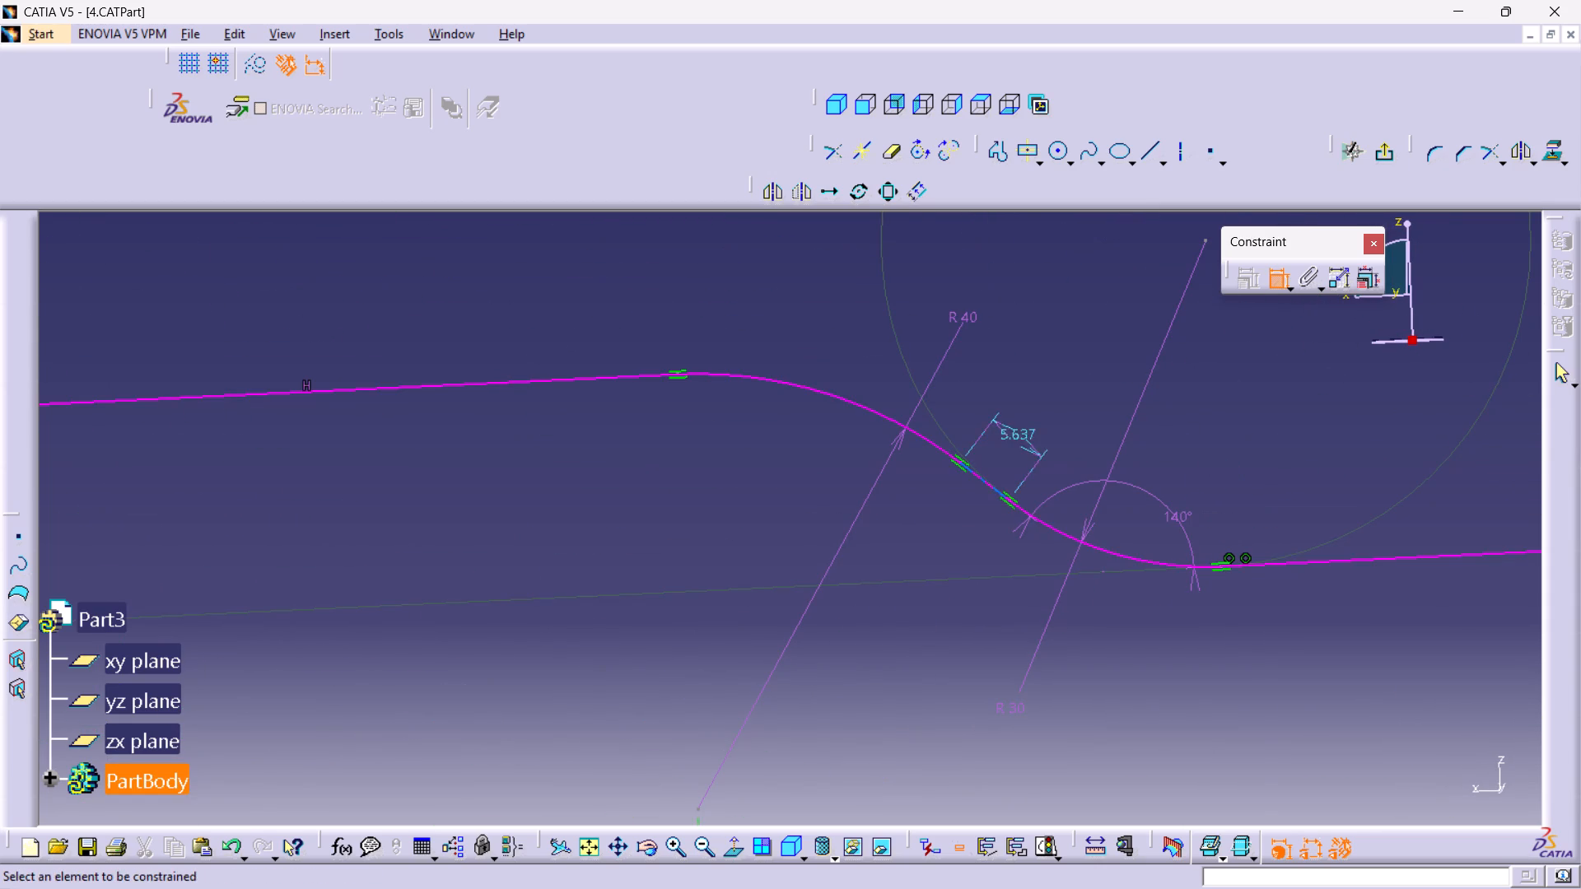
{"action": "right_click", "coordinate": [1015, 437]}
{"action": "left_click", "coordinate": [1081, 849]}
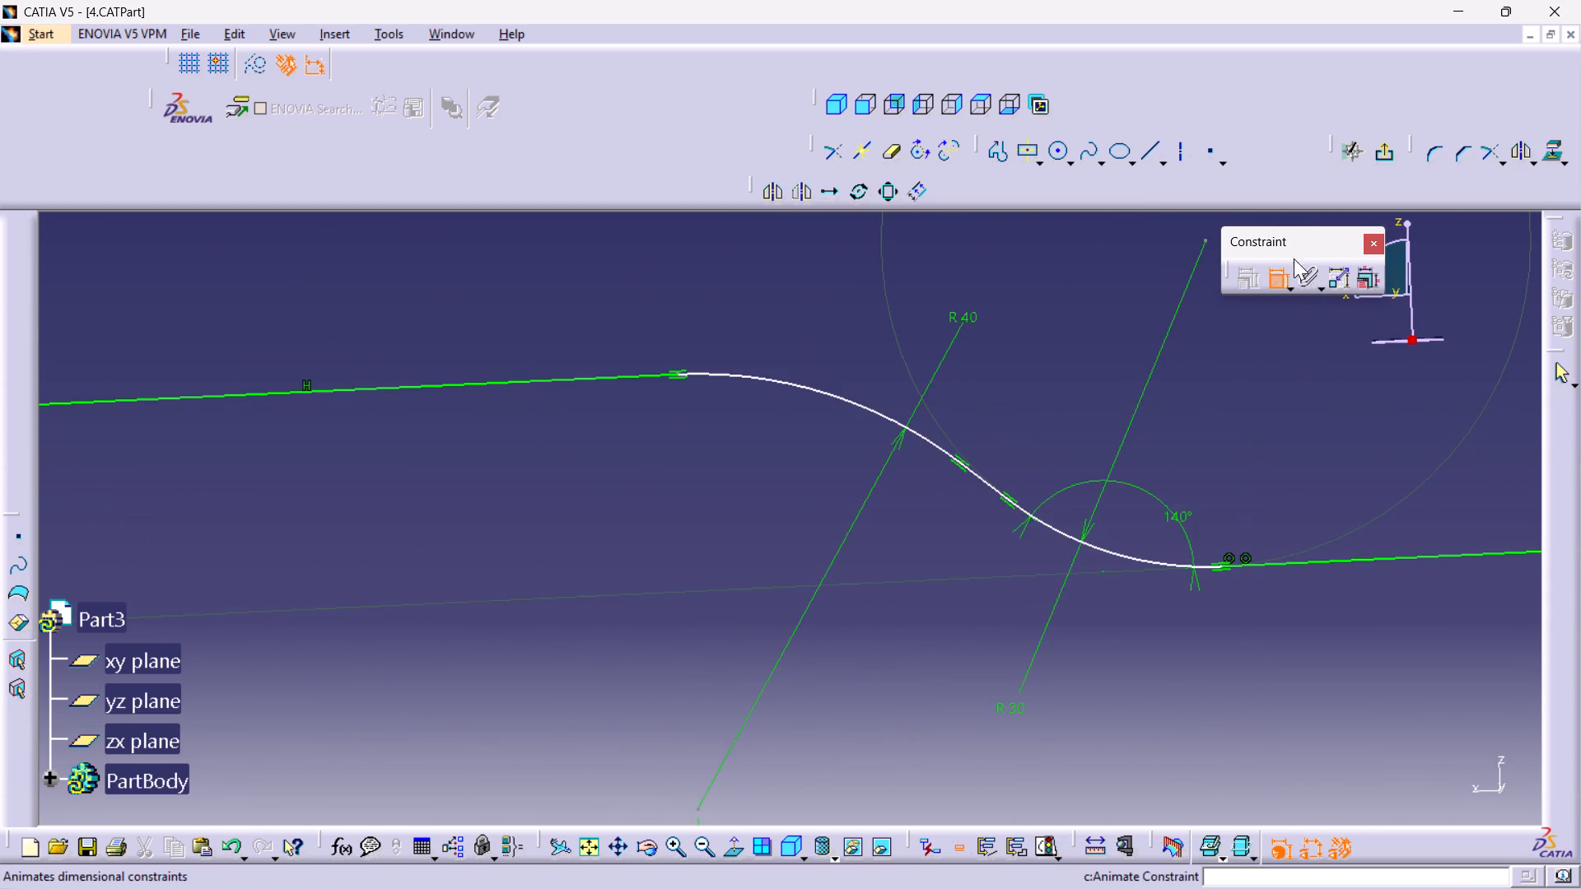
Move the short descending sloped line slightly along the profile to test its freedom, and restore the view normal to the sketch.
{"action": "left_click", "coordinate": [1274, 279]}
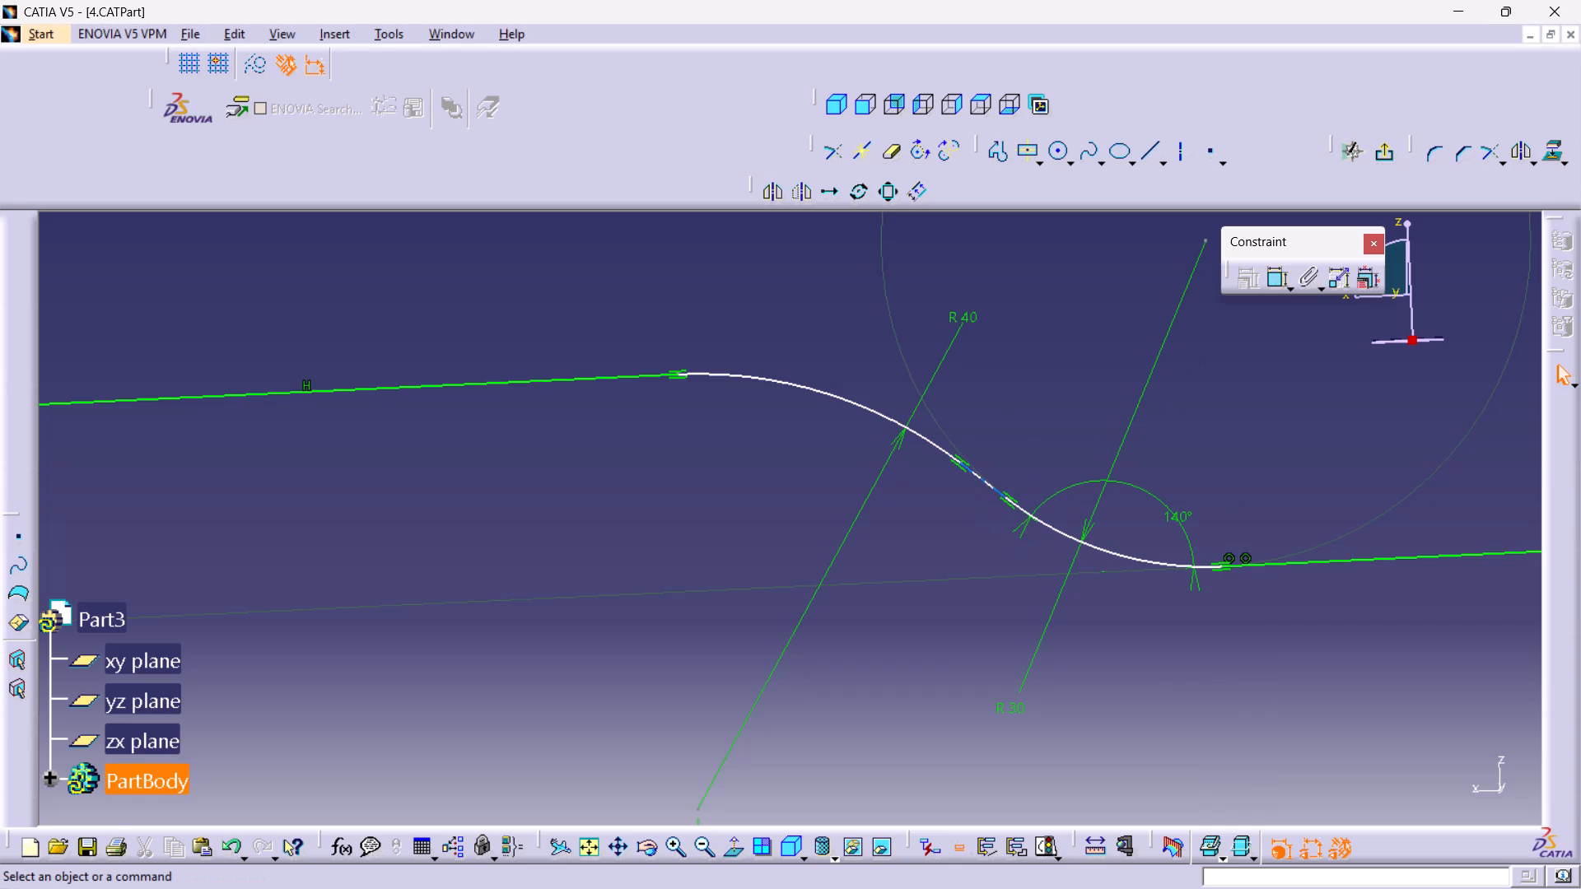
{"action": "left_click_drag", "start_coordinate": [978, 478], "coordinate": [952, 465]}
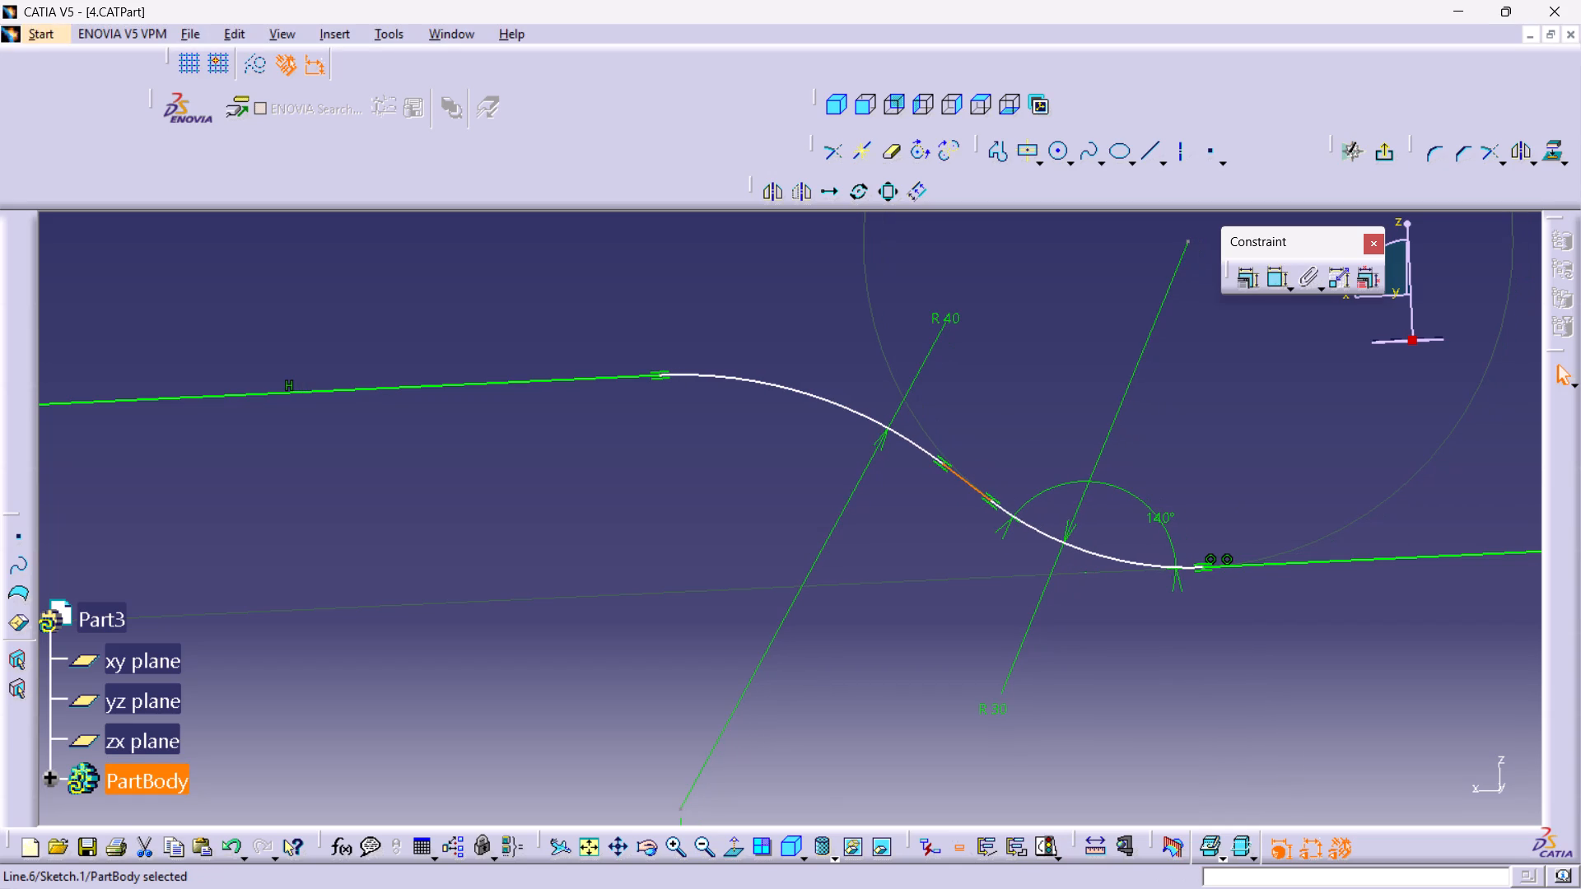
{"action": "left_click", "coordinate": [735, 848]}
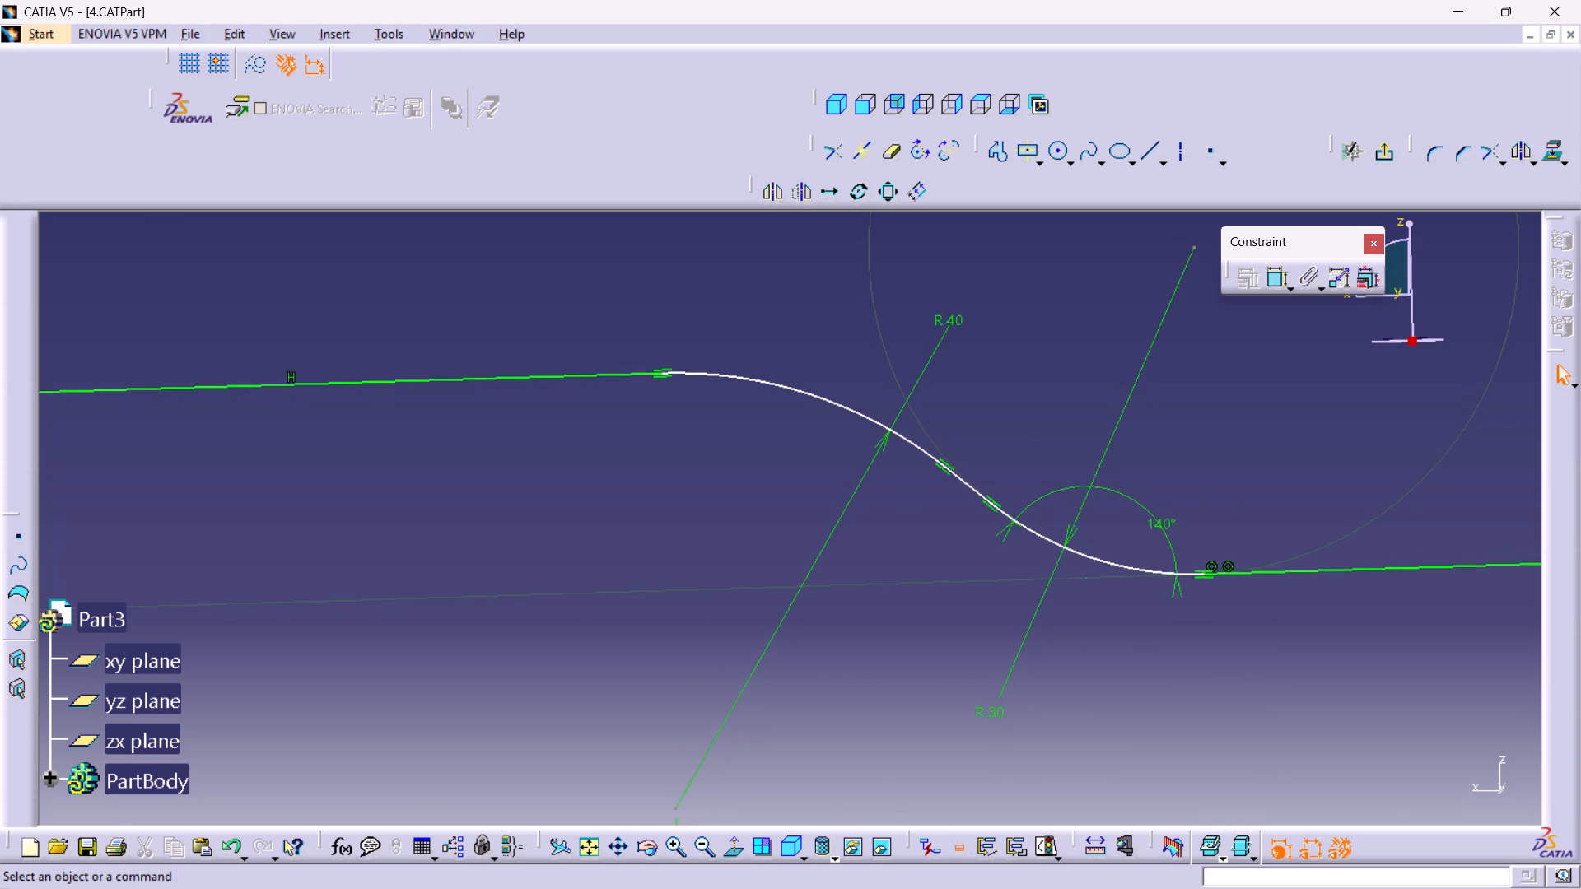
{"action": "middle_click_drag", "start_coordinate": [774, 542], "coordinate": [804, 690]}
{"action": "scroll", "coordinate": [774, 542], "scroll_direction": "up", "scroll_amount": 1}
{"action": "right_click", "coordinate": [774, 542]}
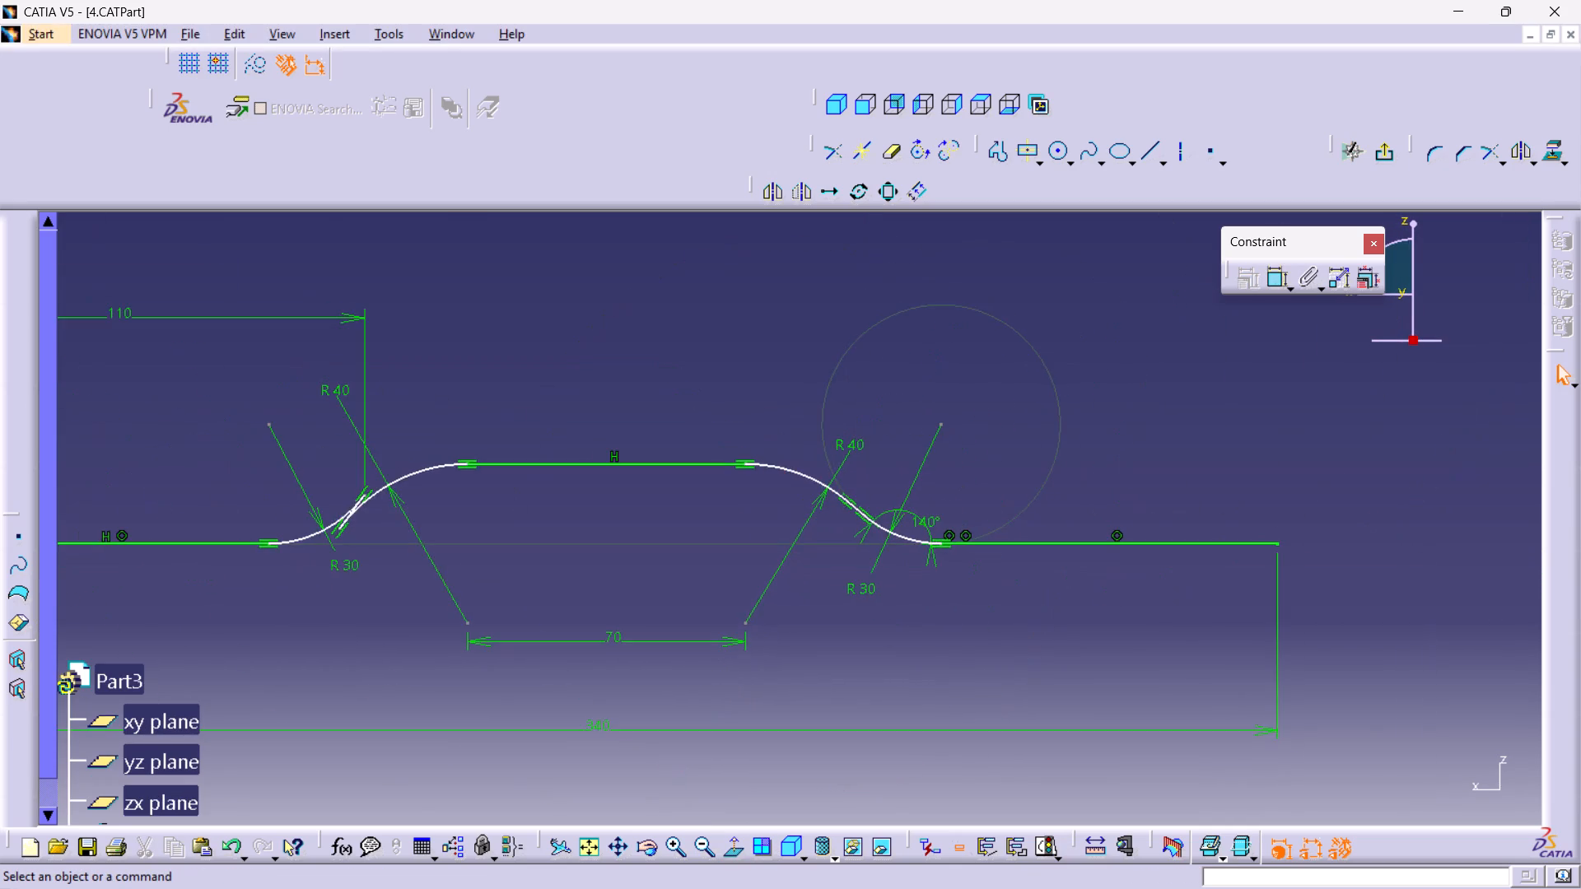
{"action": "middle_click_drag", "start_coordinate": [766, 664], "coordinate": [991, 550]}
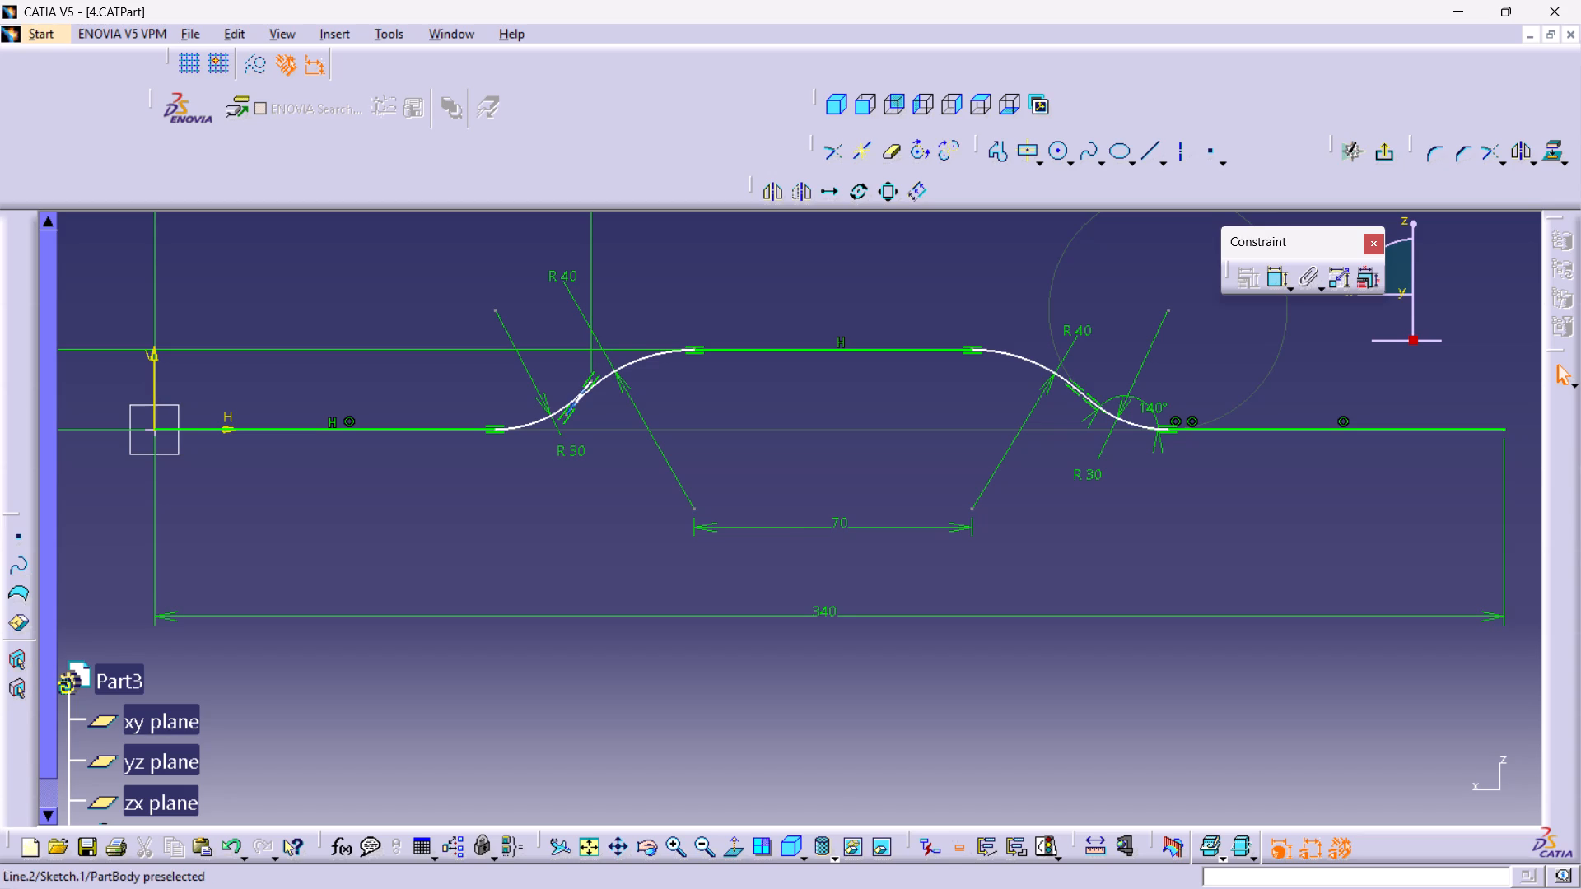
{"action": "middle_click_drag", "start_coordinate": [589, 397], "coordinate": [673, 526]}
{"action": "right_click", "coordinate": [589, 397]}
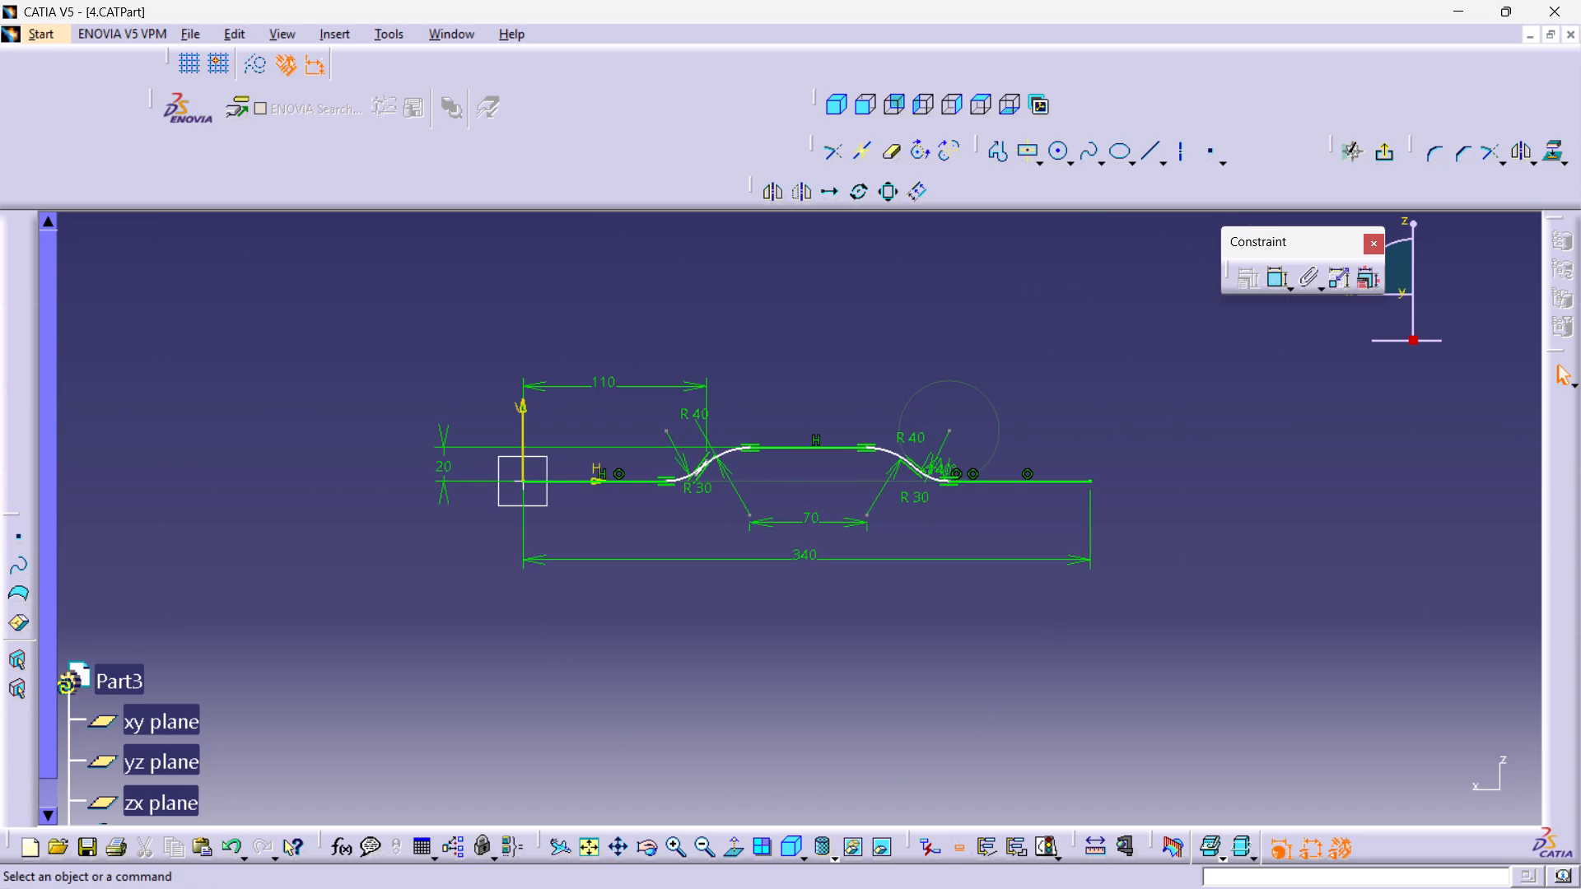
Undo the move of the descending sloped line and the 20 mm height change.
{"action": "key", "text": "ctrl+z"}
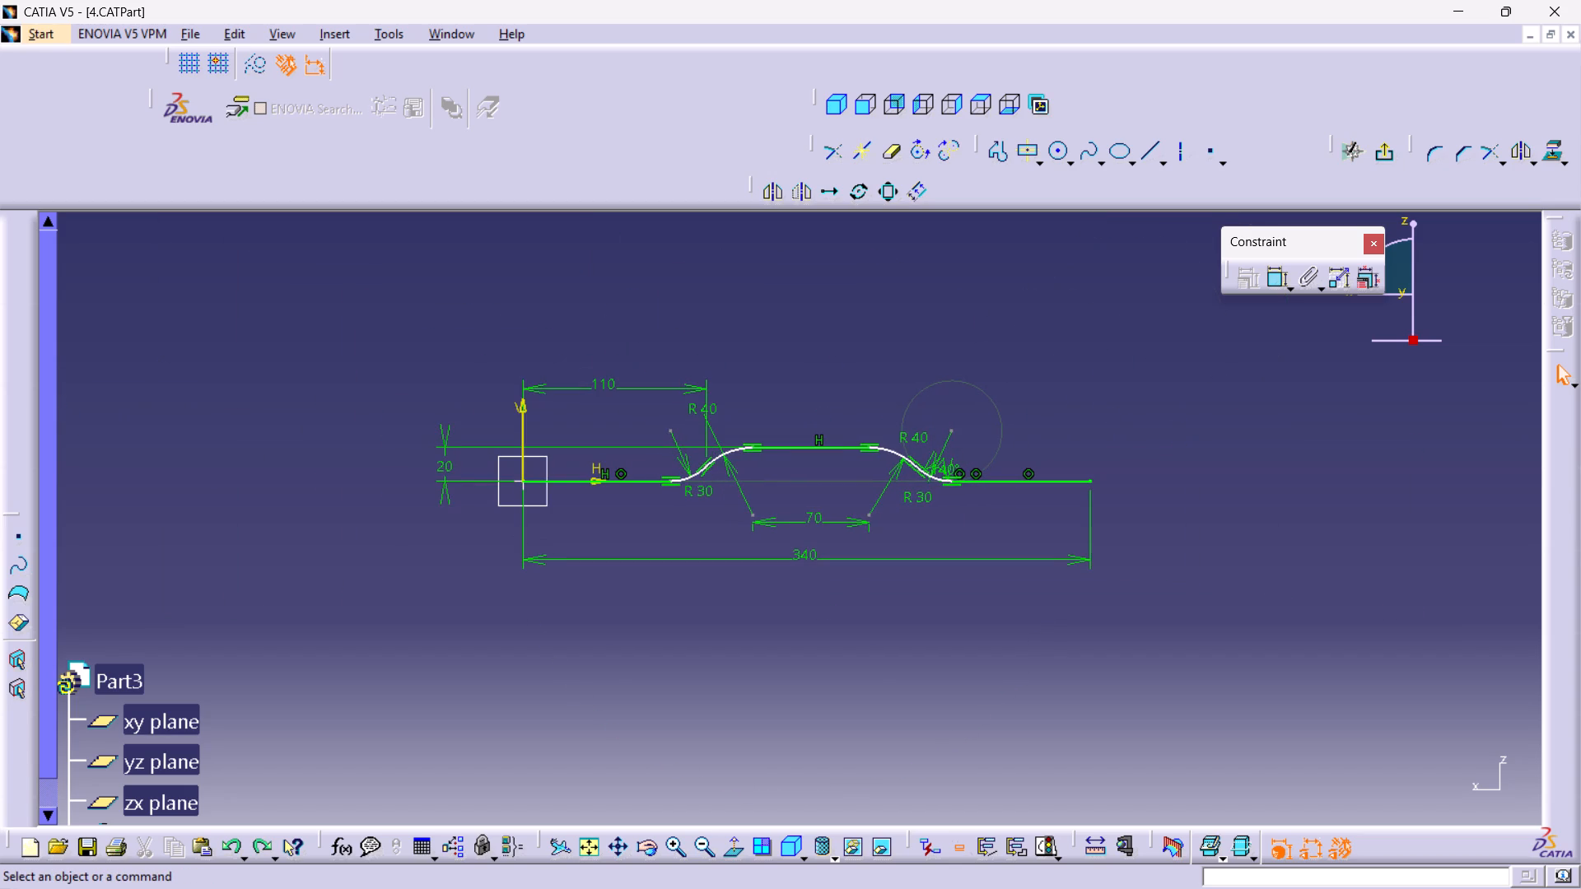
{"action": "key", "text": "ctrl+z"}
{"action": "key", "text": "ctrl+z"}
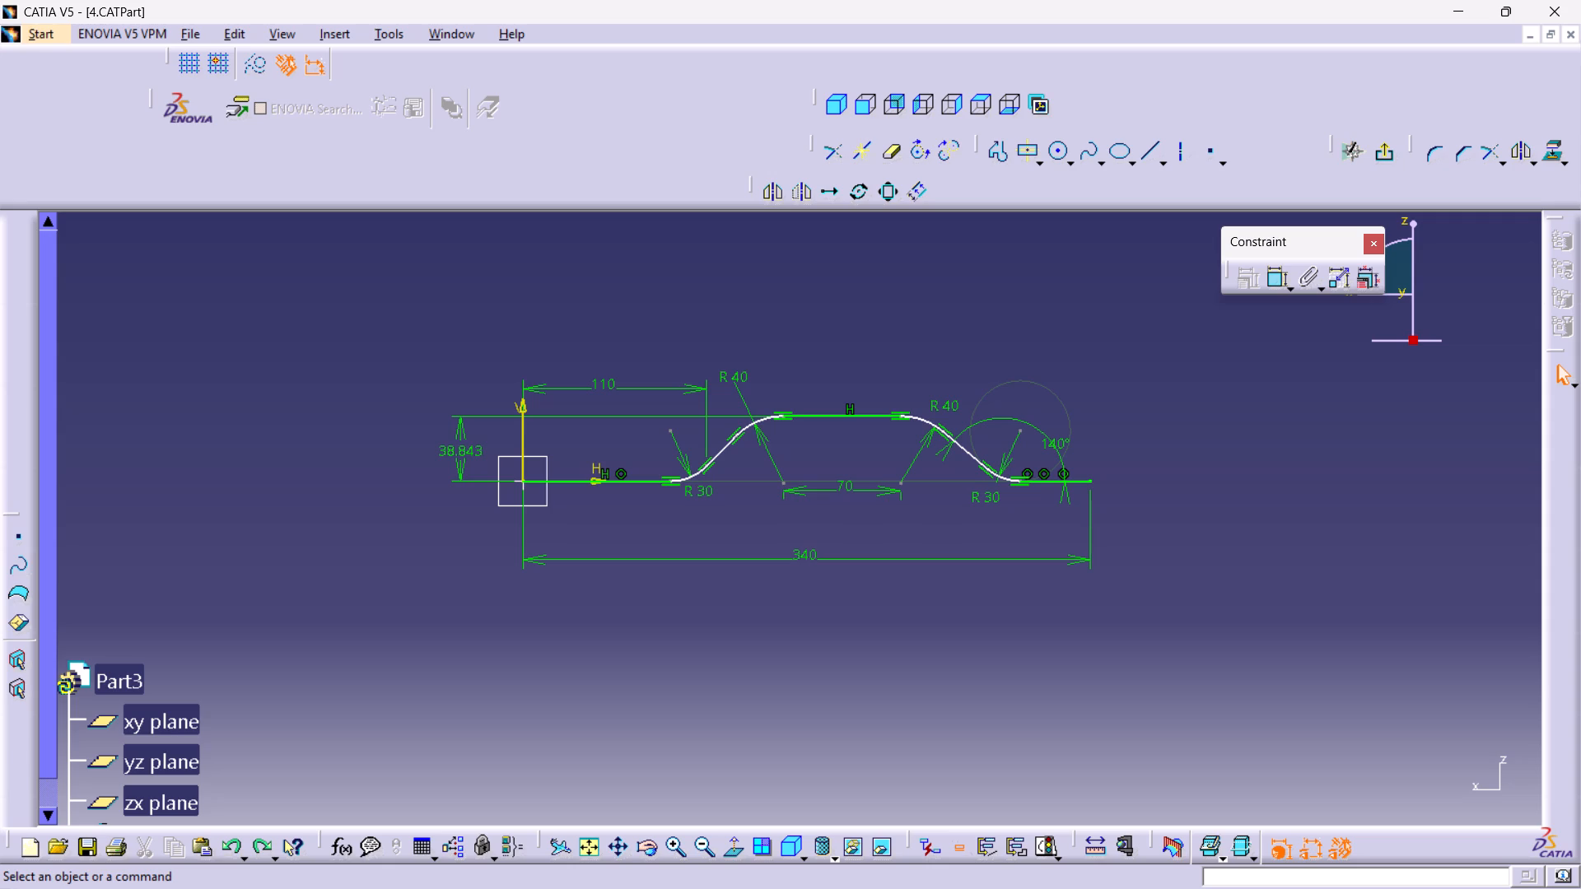
Dimension the angle between the first base line and the ascending sloped line and set it to 140°.
{"action": "left_click", "coordinate": [649, 481]}
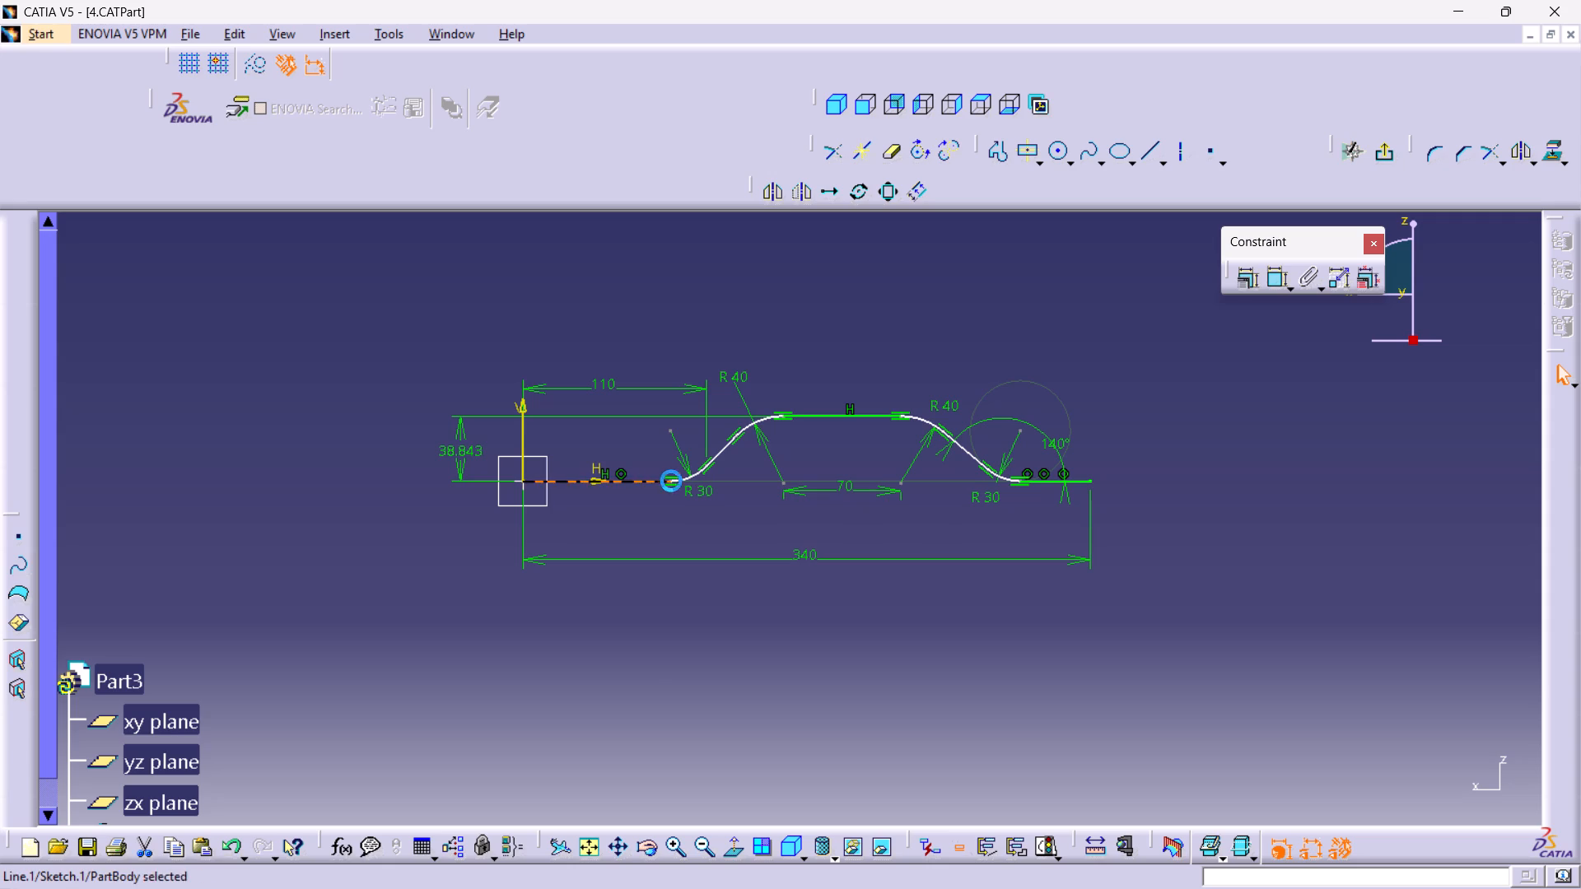
{"action": "left_click", "coordinate": [725, 451]}
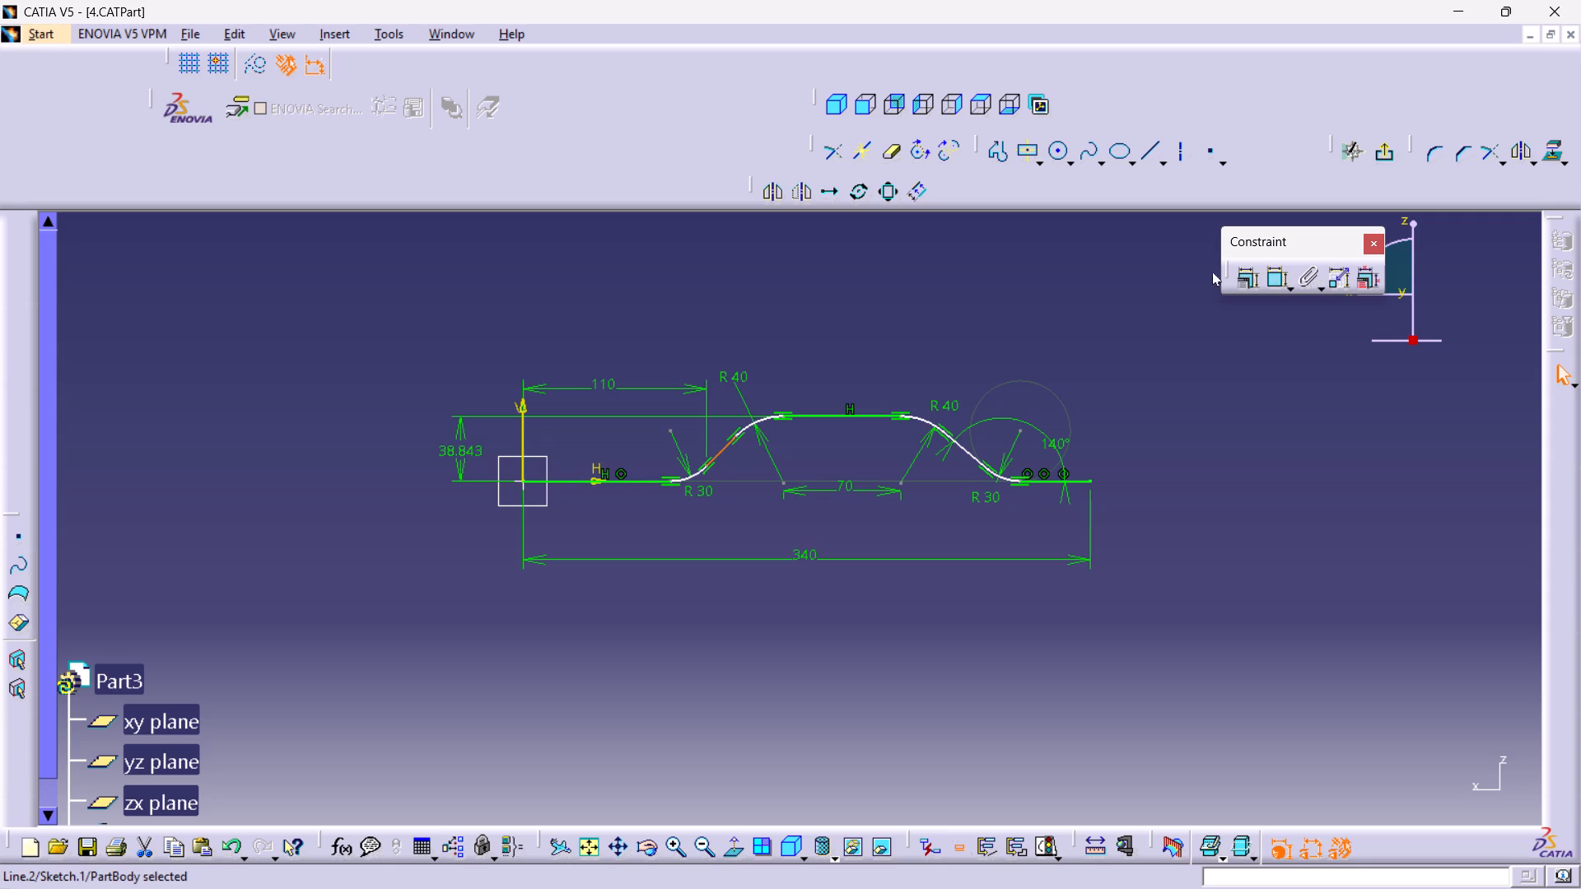
{"action": "double_click", "coordinate": [1278, 269]}
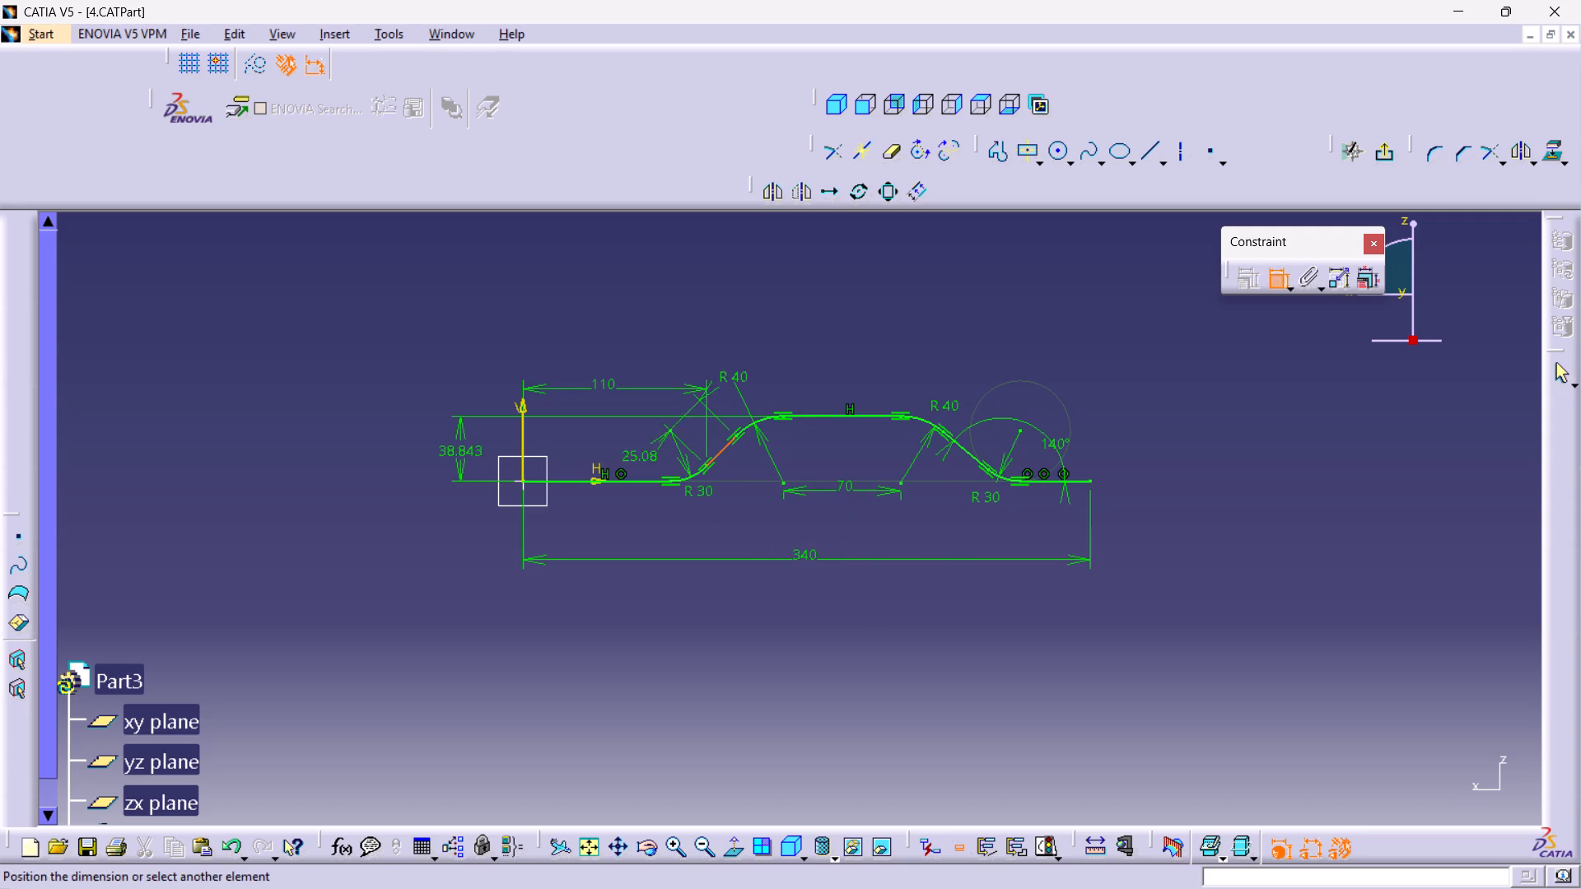
{"action": "left_click", "coordinate": [624, 482]}
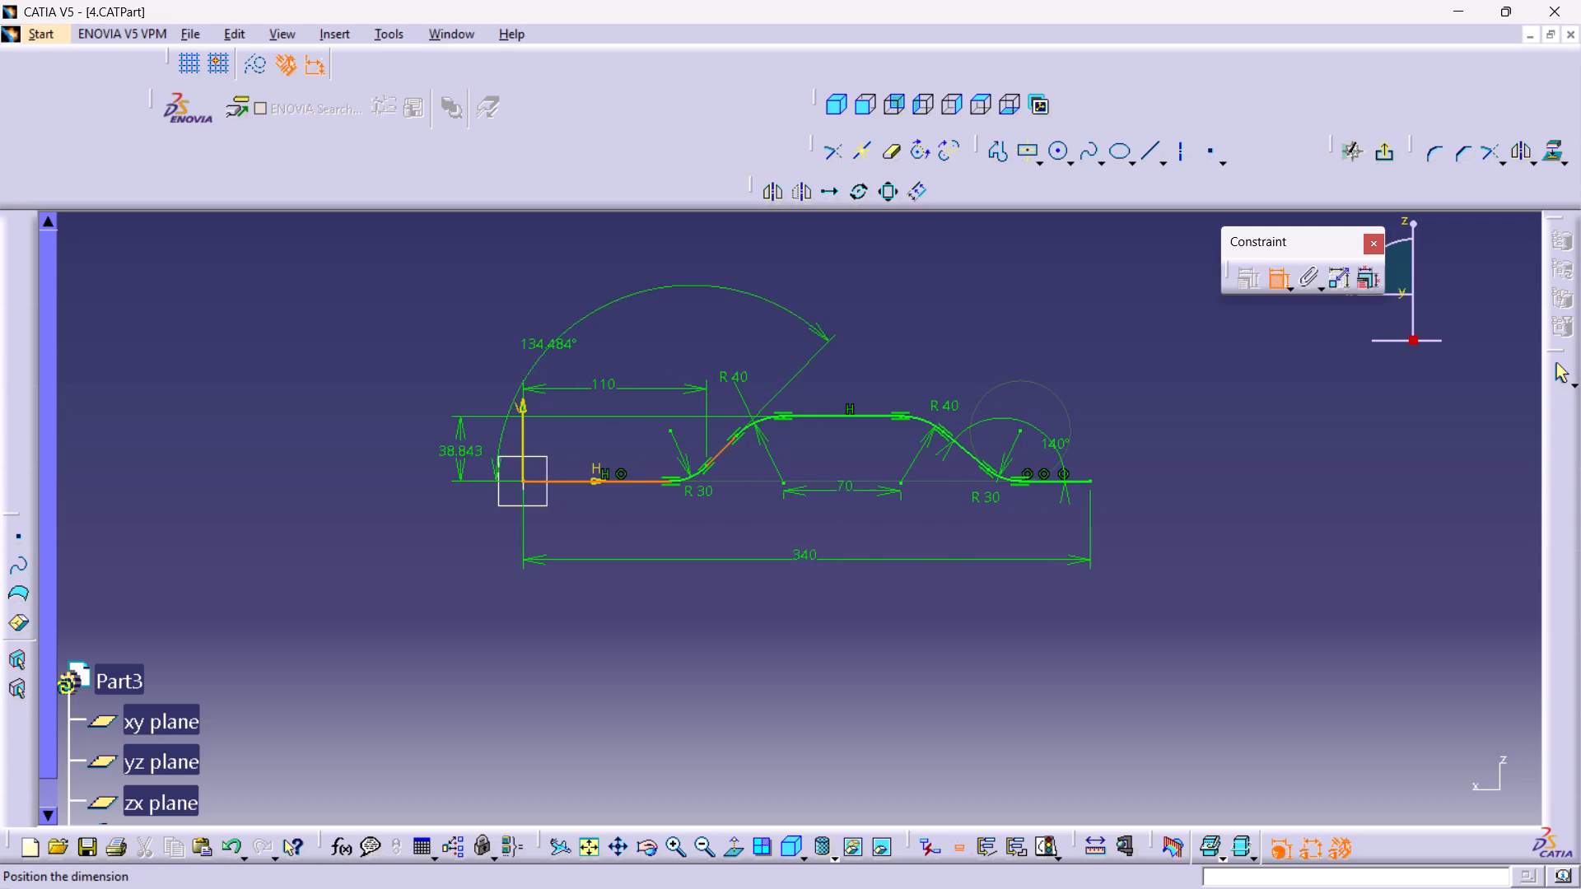
{"action": "left_click", "coordinate": [466, 320]}
{"action": "double_click", "coordinate": [461, 311]}
{"action": "type", "text": "140"}
{"action": "key", "text": "Return"}
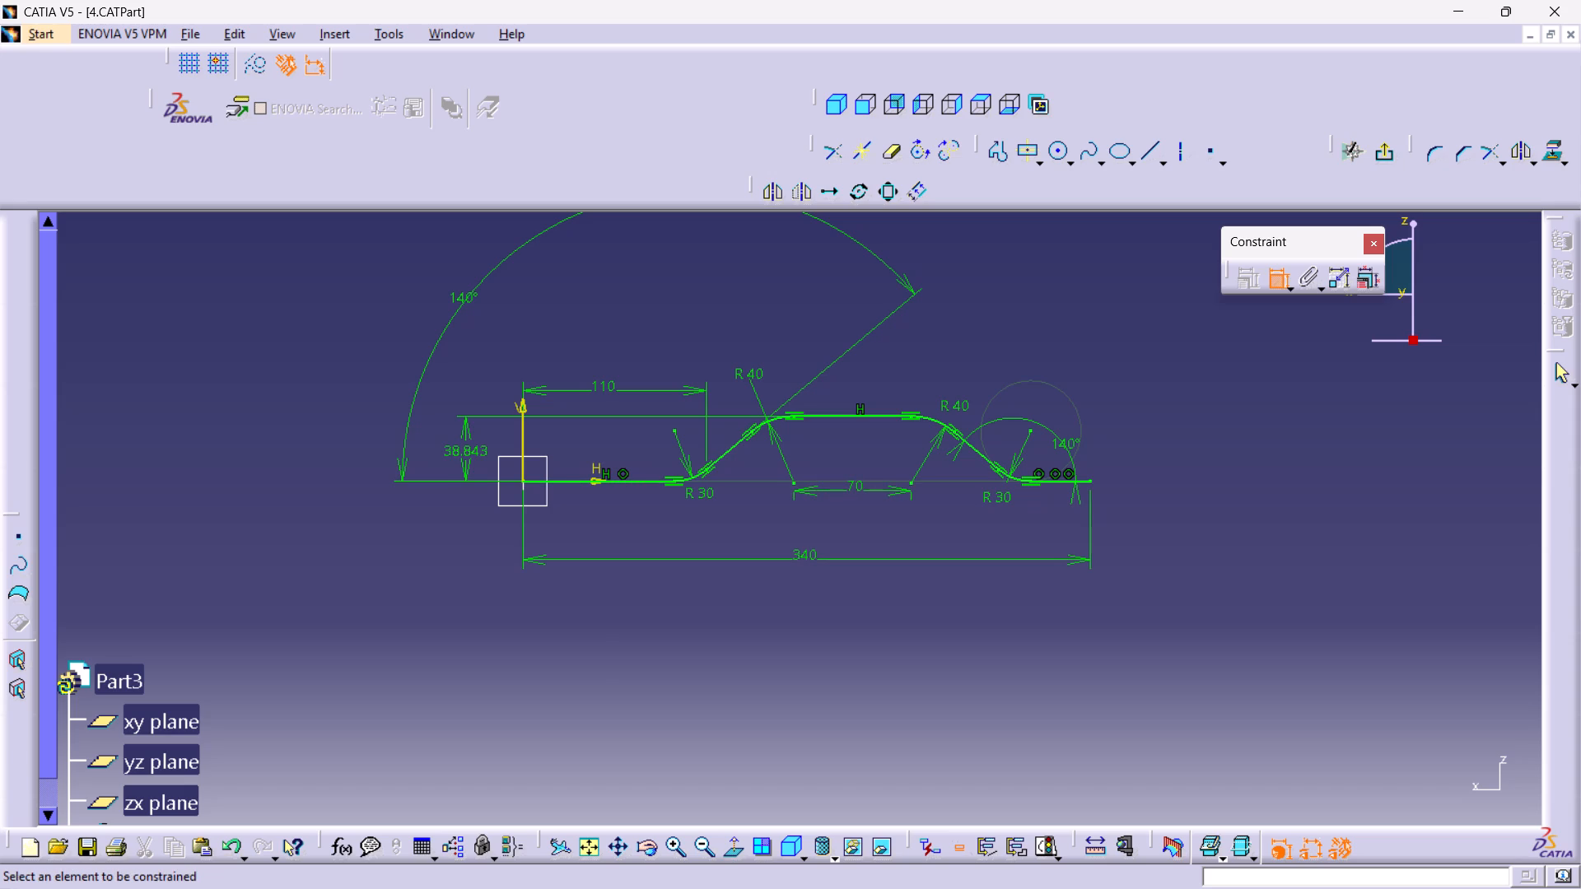
Set the profile height between the first base line and the raised horizontal line to 20 mm.
{"action": "double_click", "coordinate": [469, 446]}
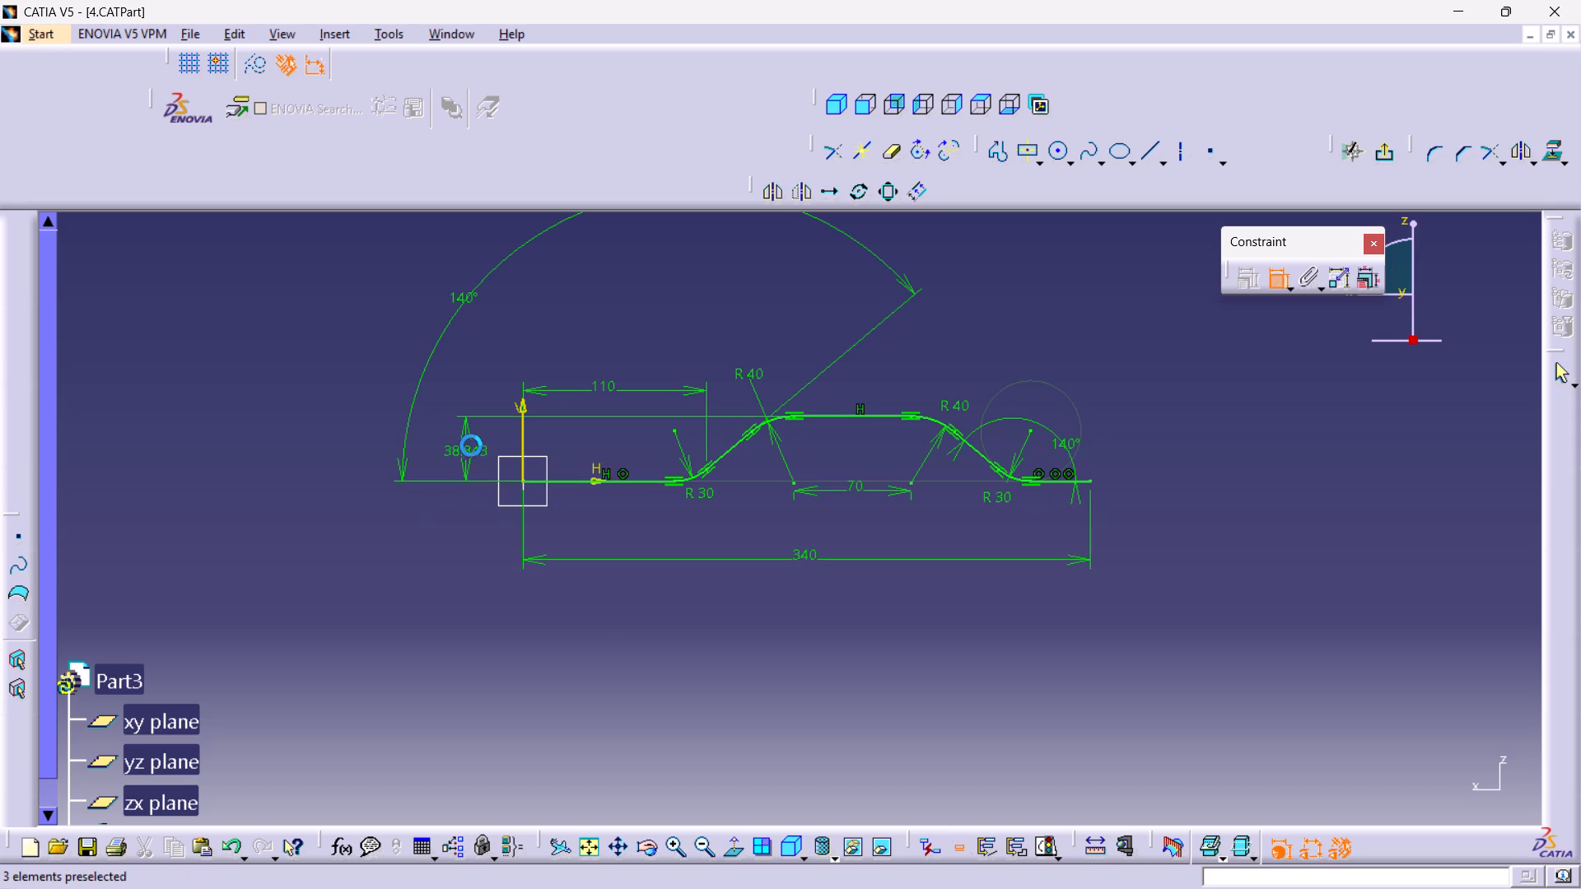
{"action": "type", "text": "20"}
{"action": "key", "text": "Return"}
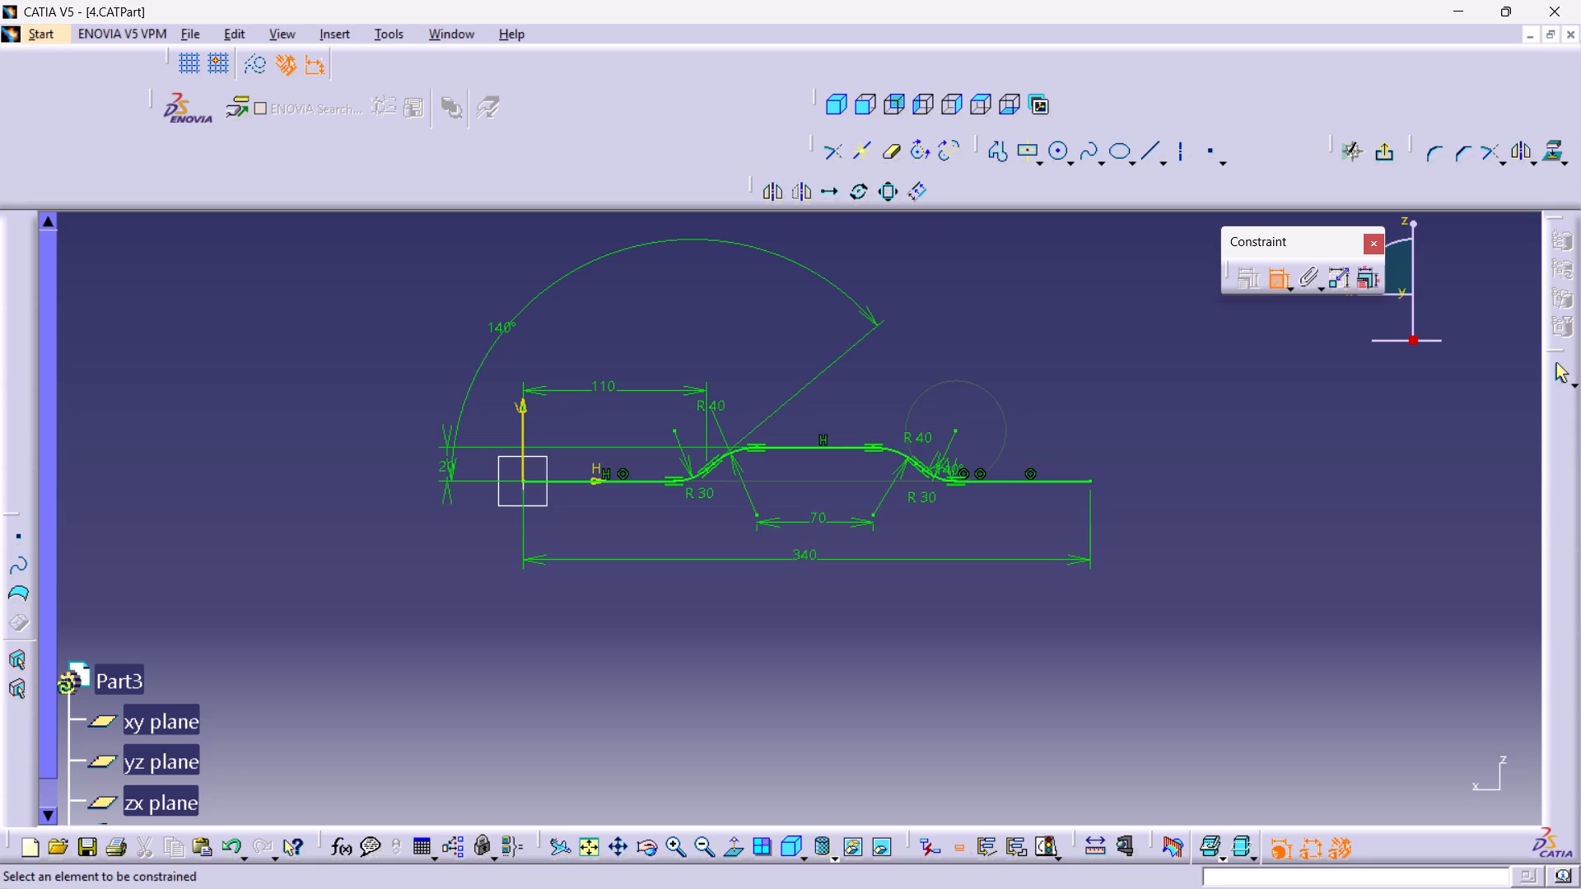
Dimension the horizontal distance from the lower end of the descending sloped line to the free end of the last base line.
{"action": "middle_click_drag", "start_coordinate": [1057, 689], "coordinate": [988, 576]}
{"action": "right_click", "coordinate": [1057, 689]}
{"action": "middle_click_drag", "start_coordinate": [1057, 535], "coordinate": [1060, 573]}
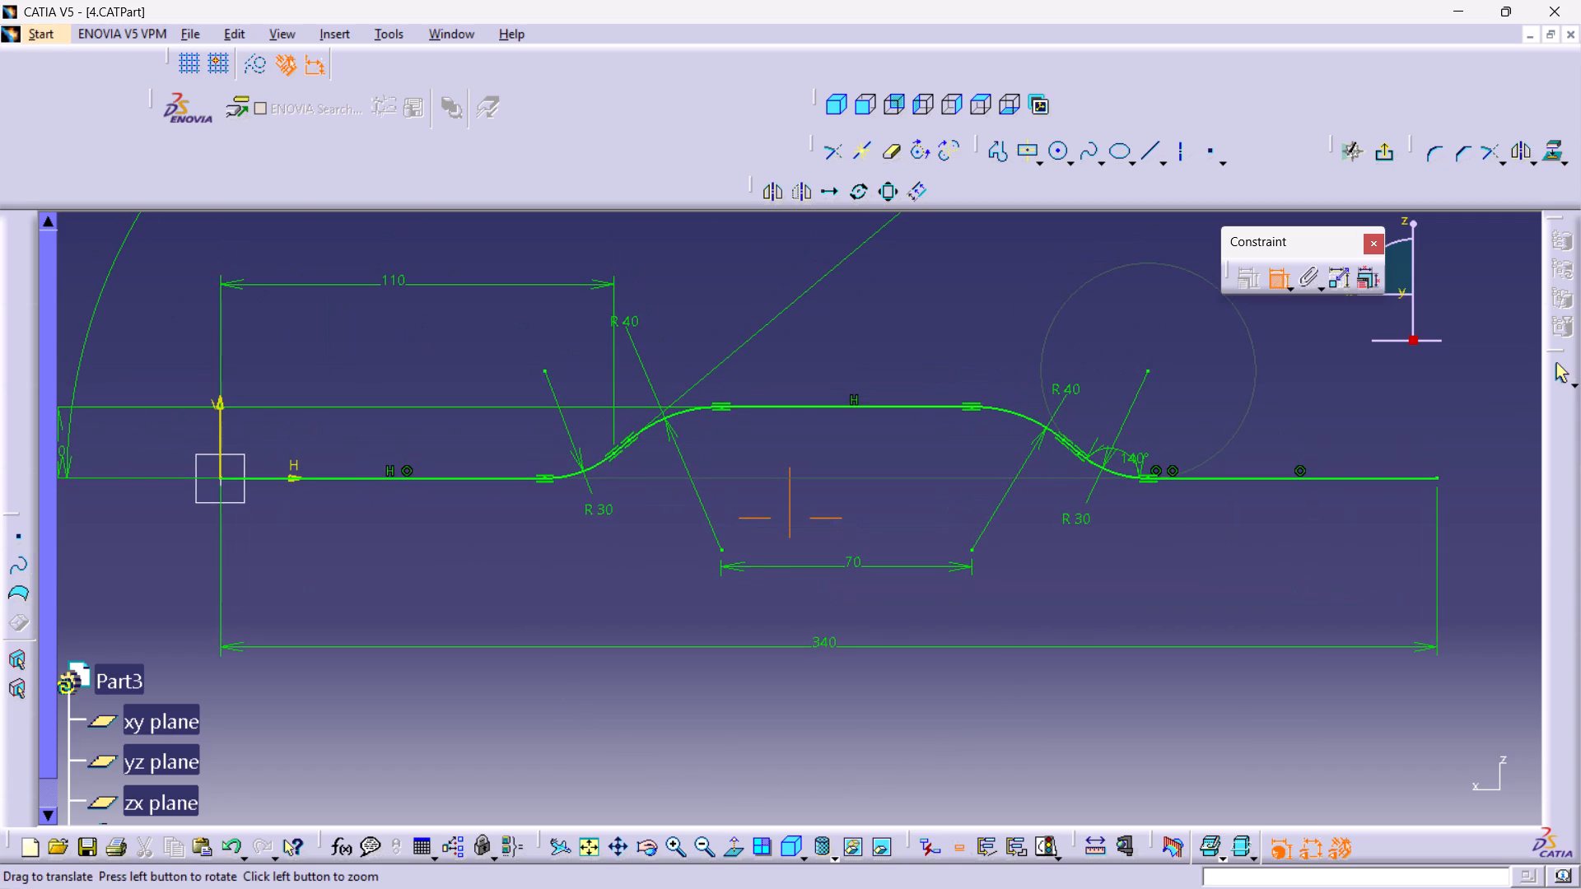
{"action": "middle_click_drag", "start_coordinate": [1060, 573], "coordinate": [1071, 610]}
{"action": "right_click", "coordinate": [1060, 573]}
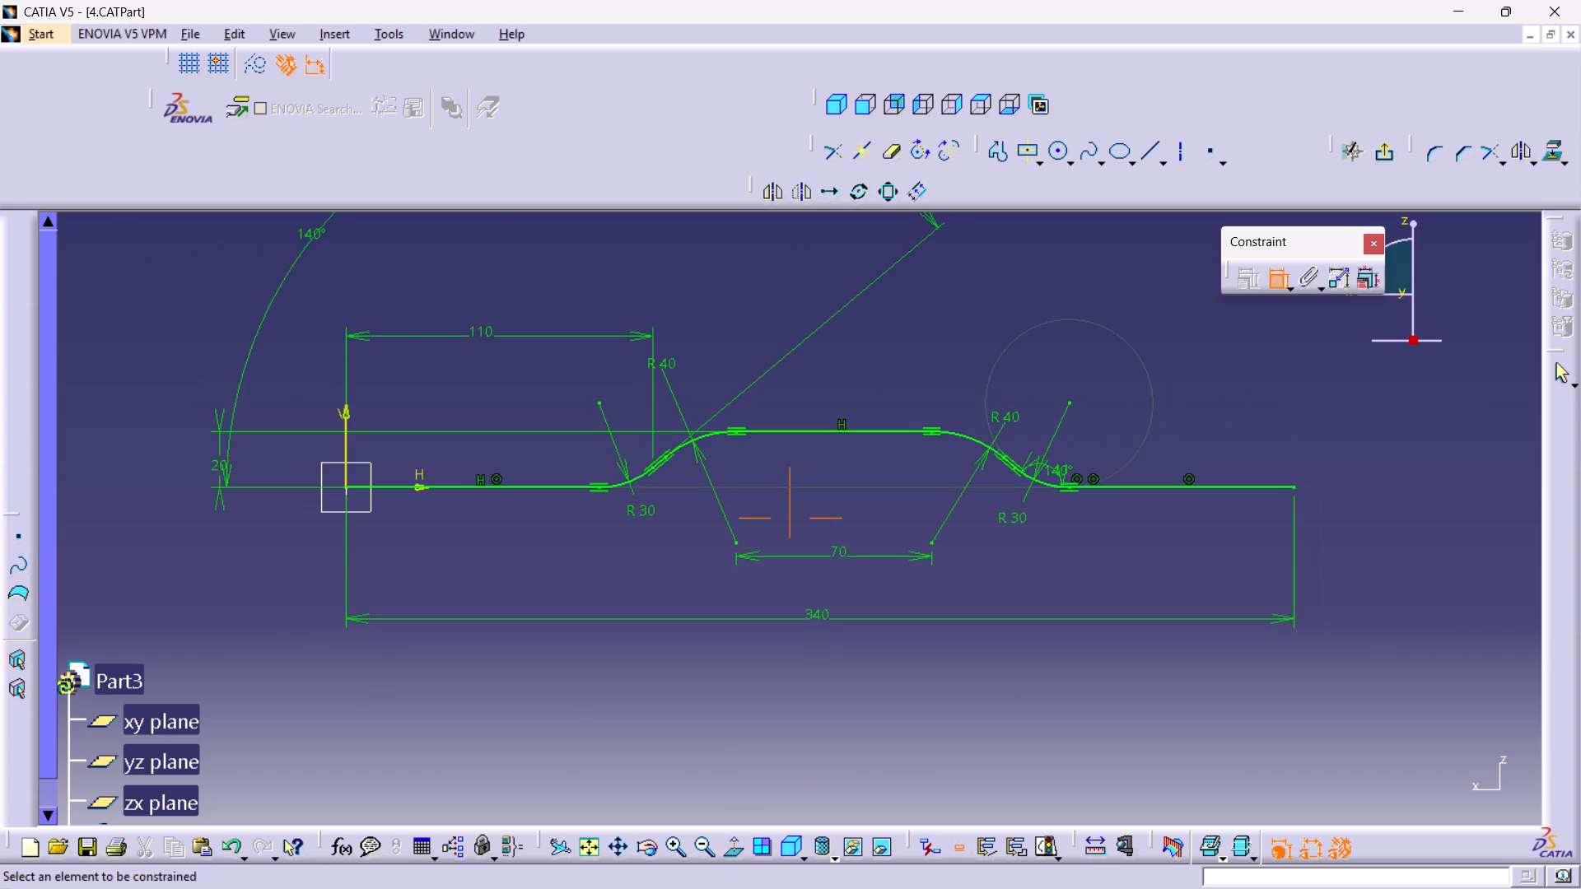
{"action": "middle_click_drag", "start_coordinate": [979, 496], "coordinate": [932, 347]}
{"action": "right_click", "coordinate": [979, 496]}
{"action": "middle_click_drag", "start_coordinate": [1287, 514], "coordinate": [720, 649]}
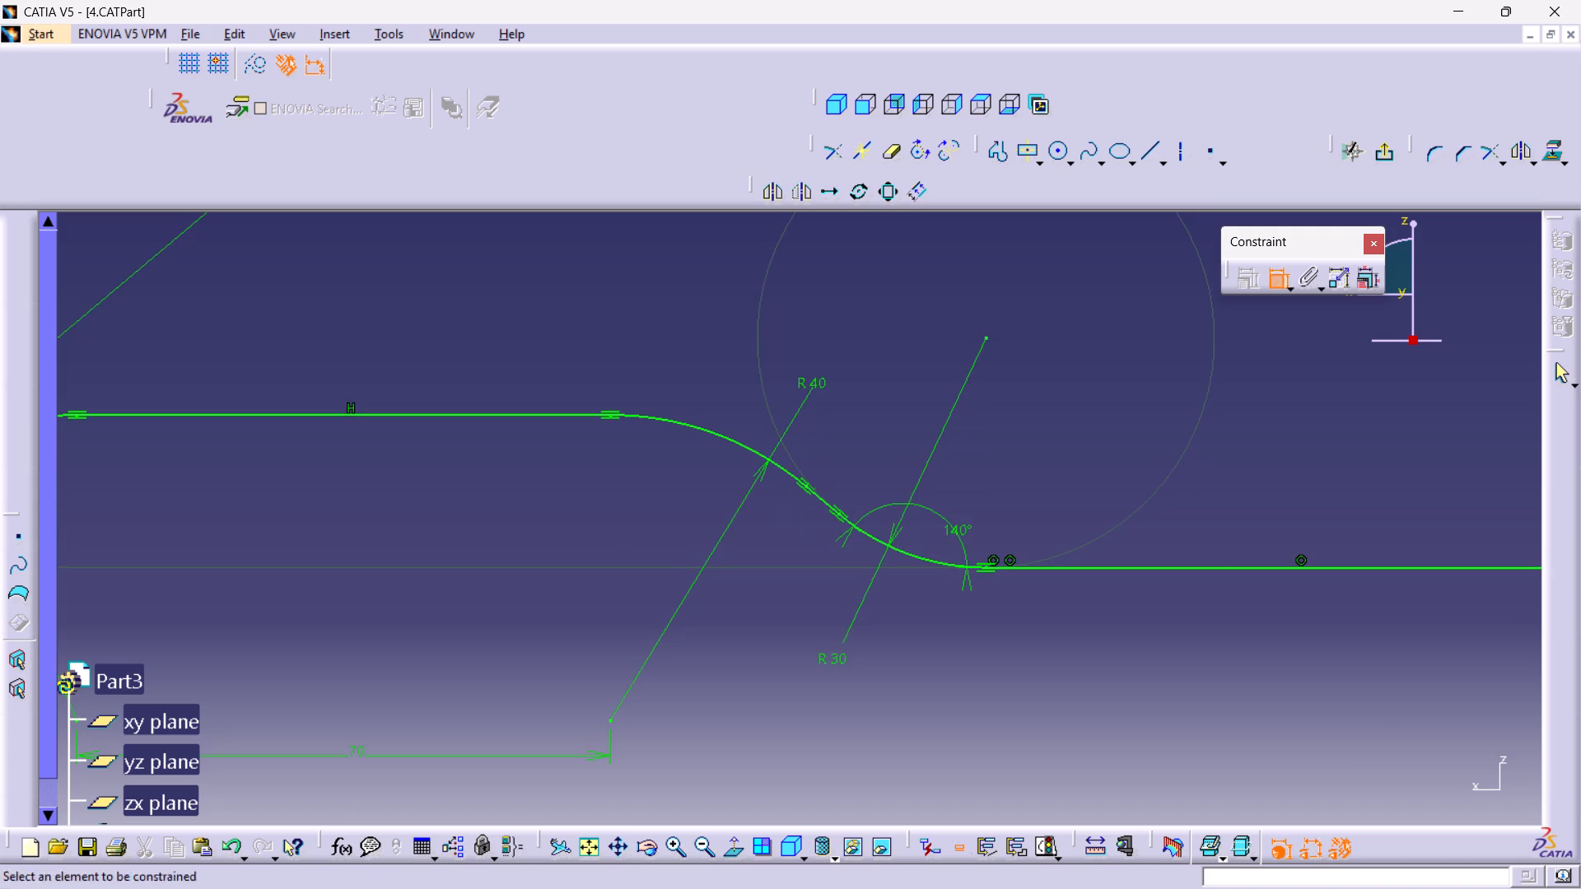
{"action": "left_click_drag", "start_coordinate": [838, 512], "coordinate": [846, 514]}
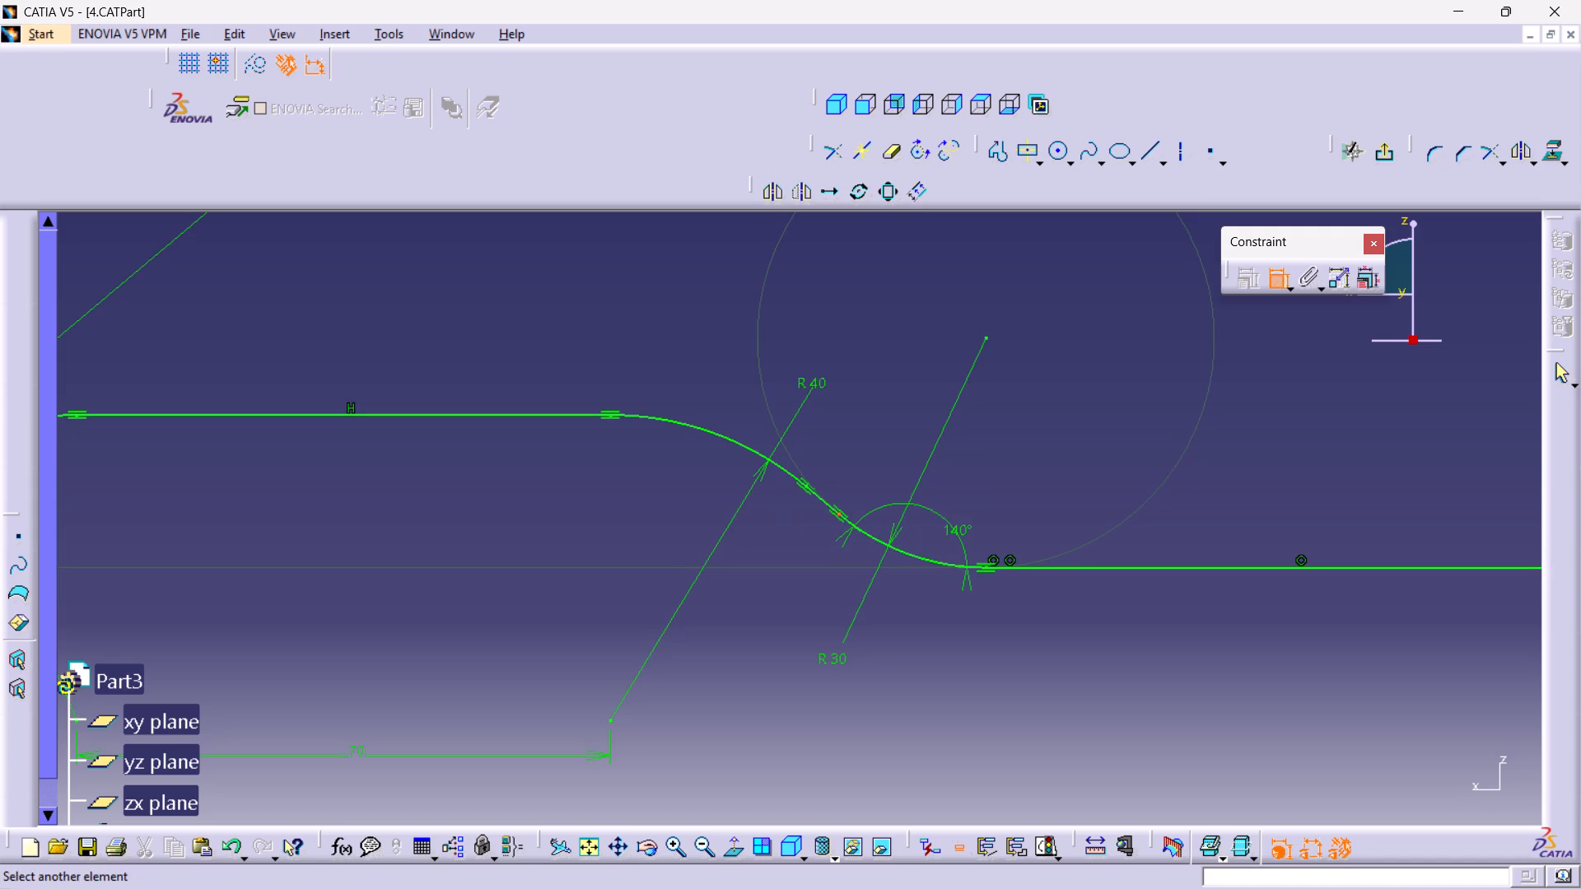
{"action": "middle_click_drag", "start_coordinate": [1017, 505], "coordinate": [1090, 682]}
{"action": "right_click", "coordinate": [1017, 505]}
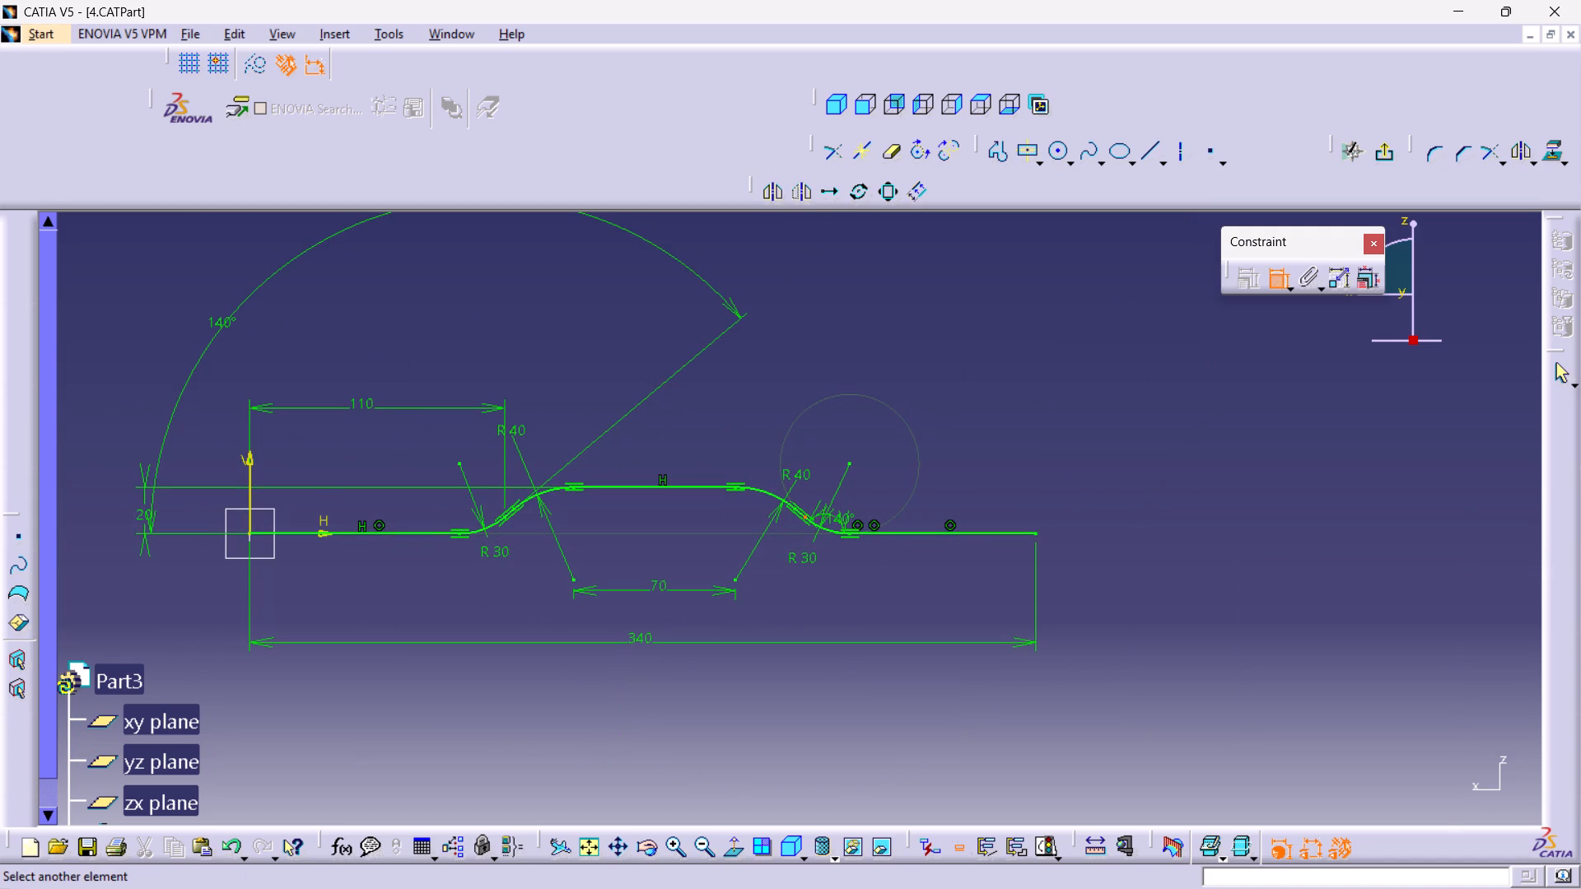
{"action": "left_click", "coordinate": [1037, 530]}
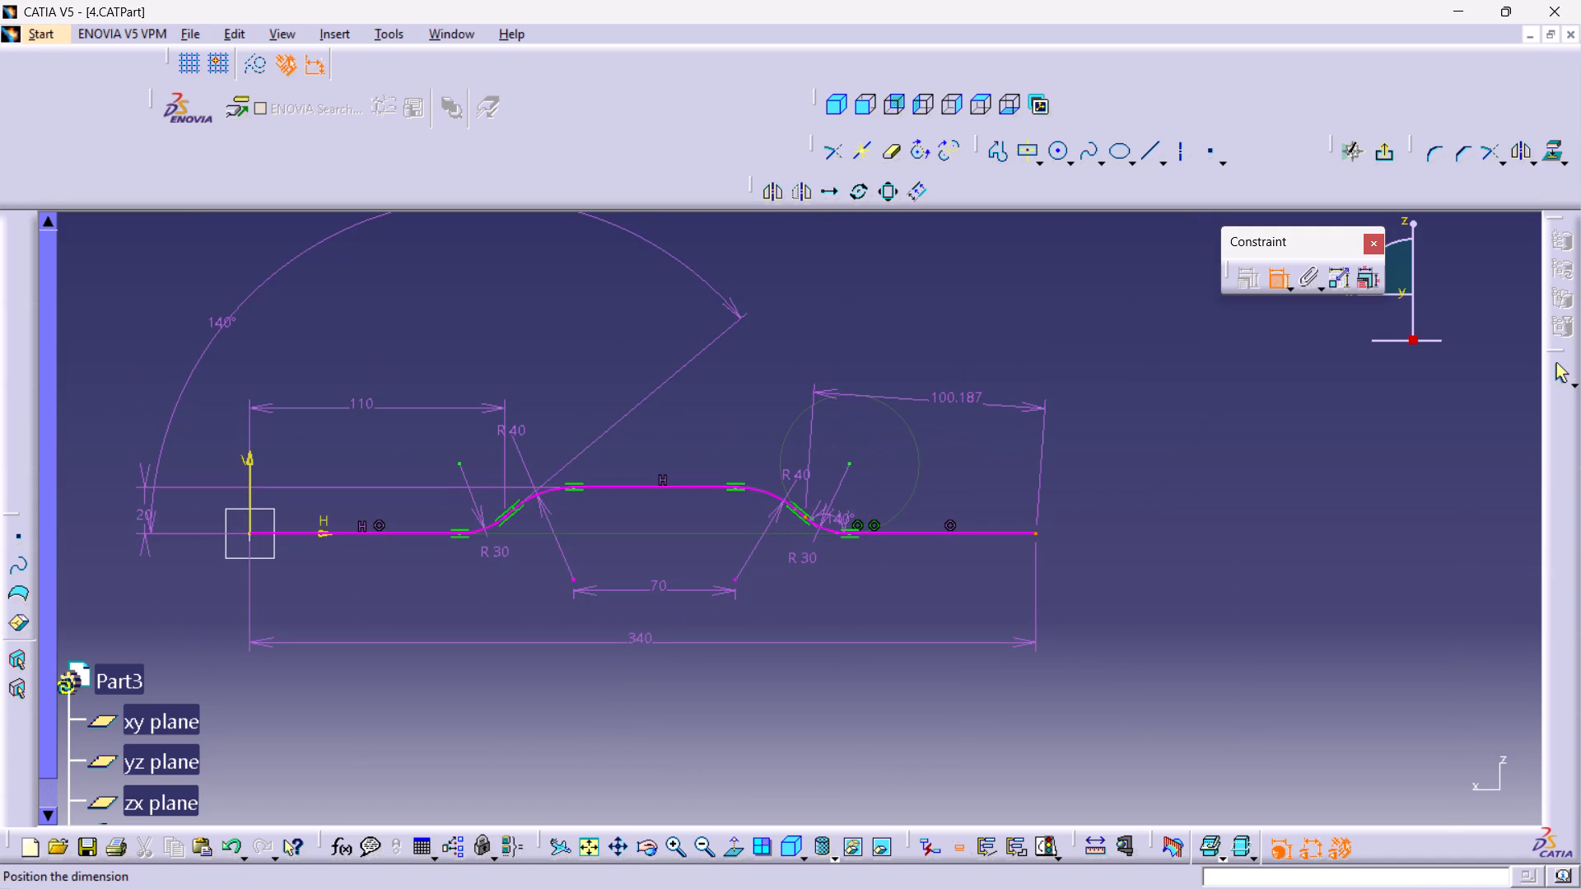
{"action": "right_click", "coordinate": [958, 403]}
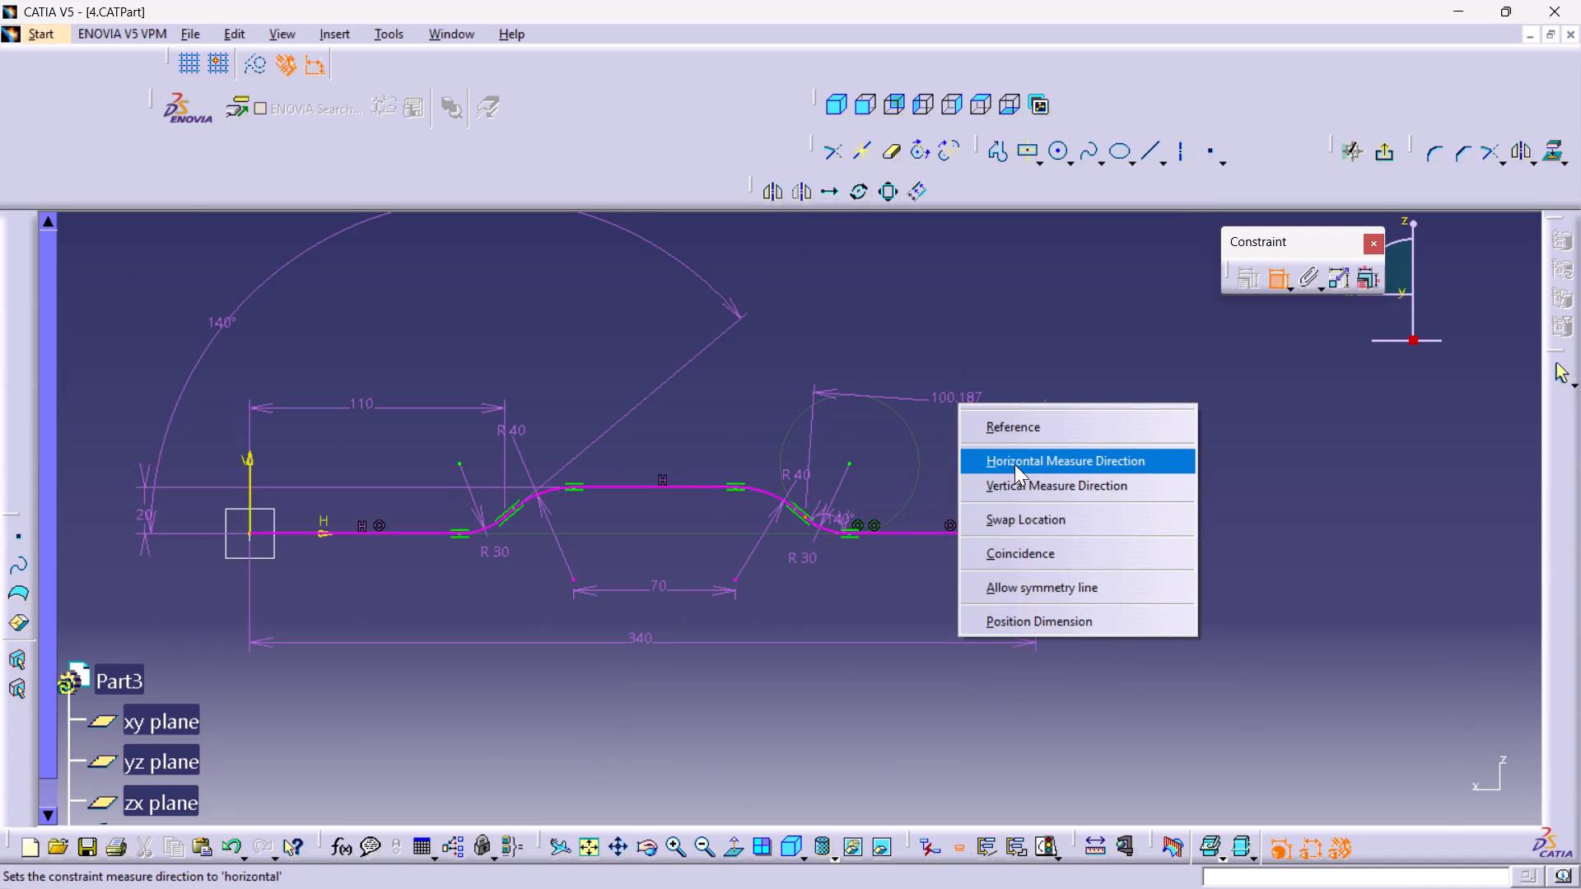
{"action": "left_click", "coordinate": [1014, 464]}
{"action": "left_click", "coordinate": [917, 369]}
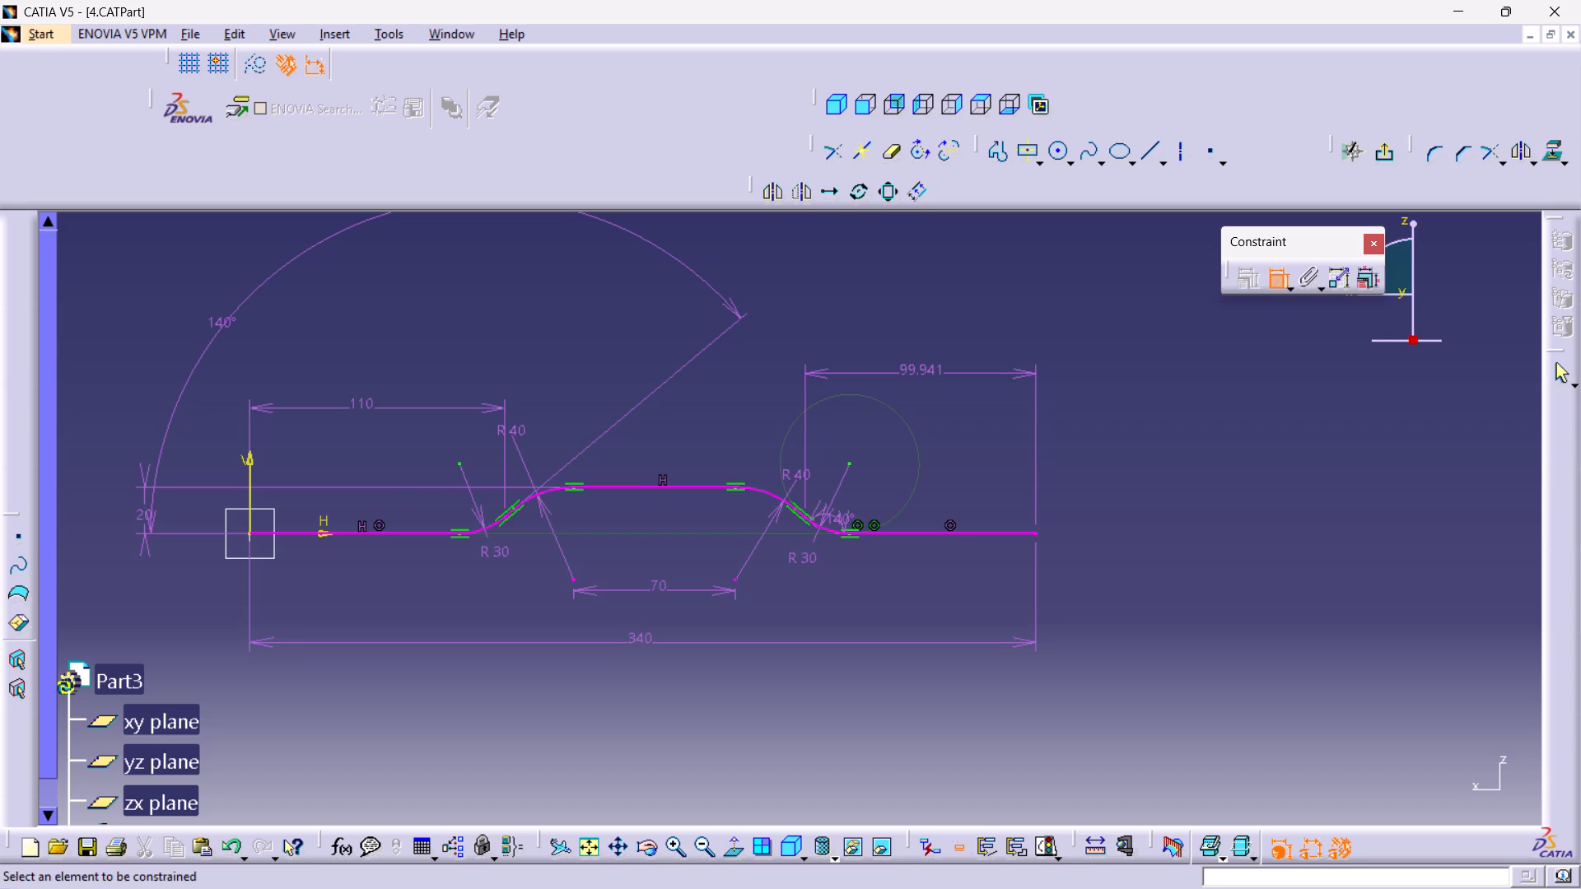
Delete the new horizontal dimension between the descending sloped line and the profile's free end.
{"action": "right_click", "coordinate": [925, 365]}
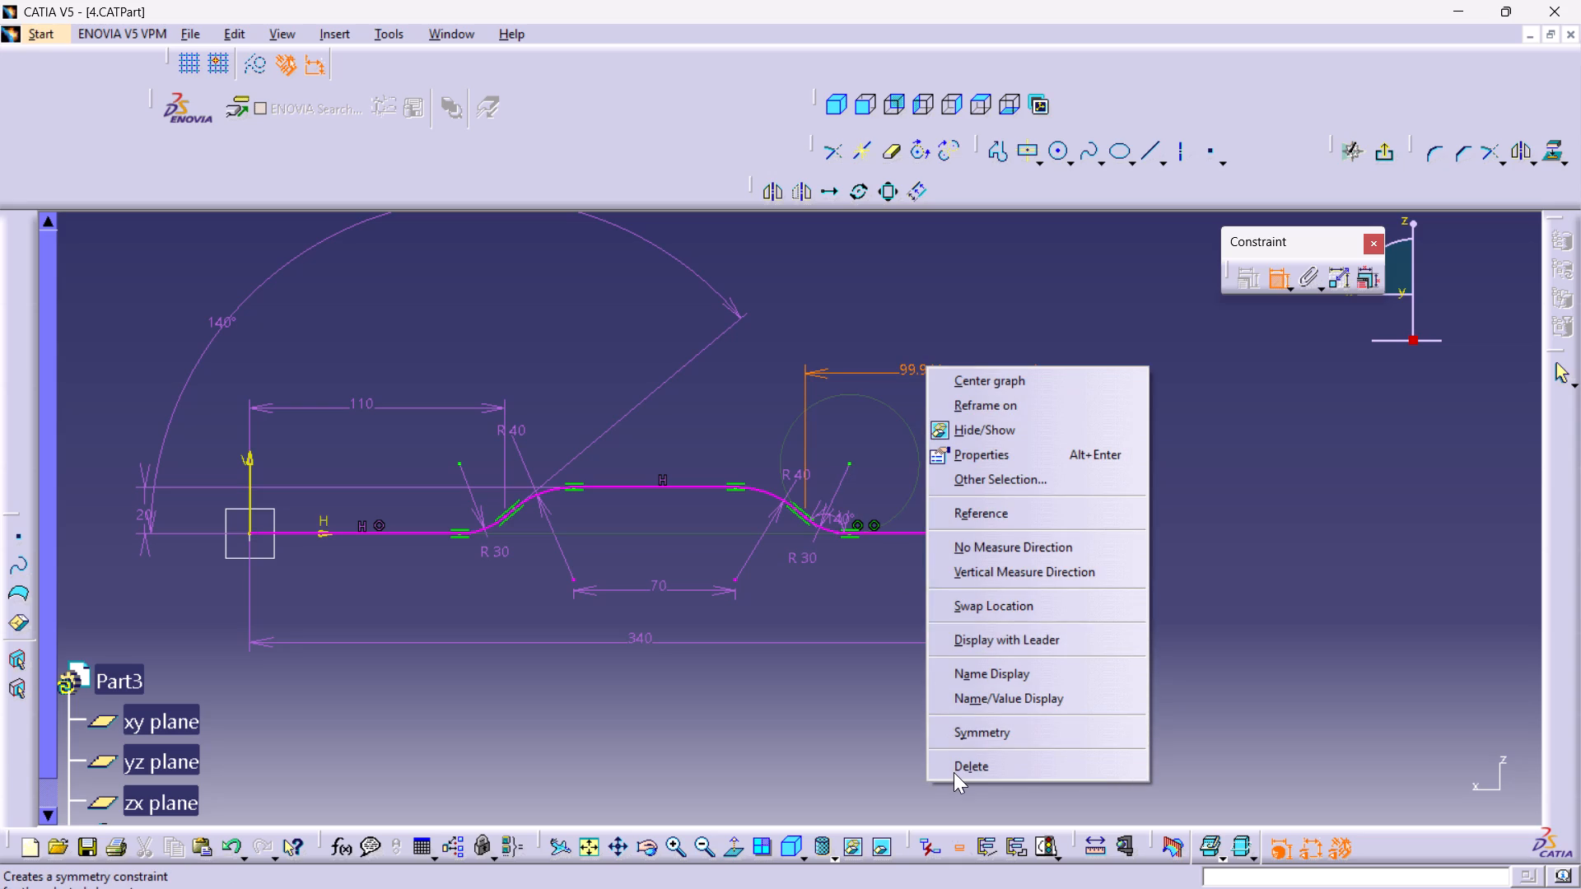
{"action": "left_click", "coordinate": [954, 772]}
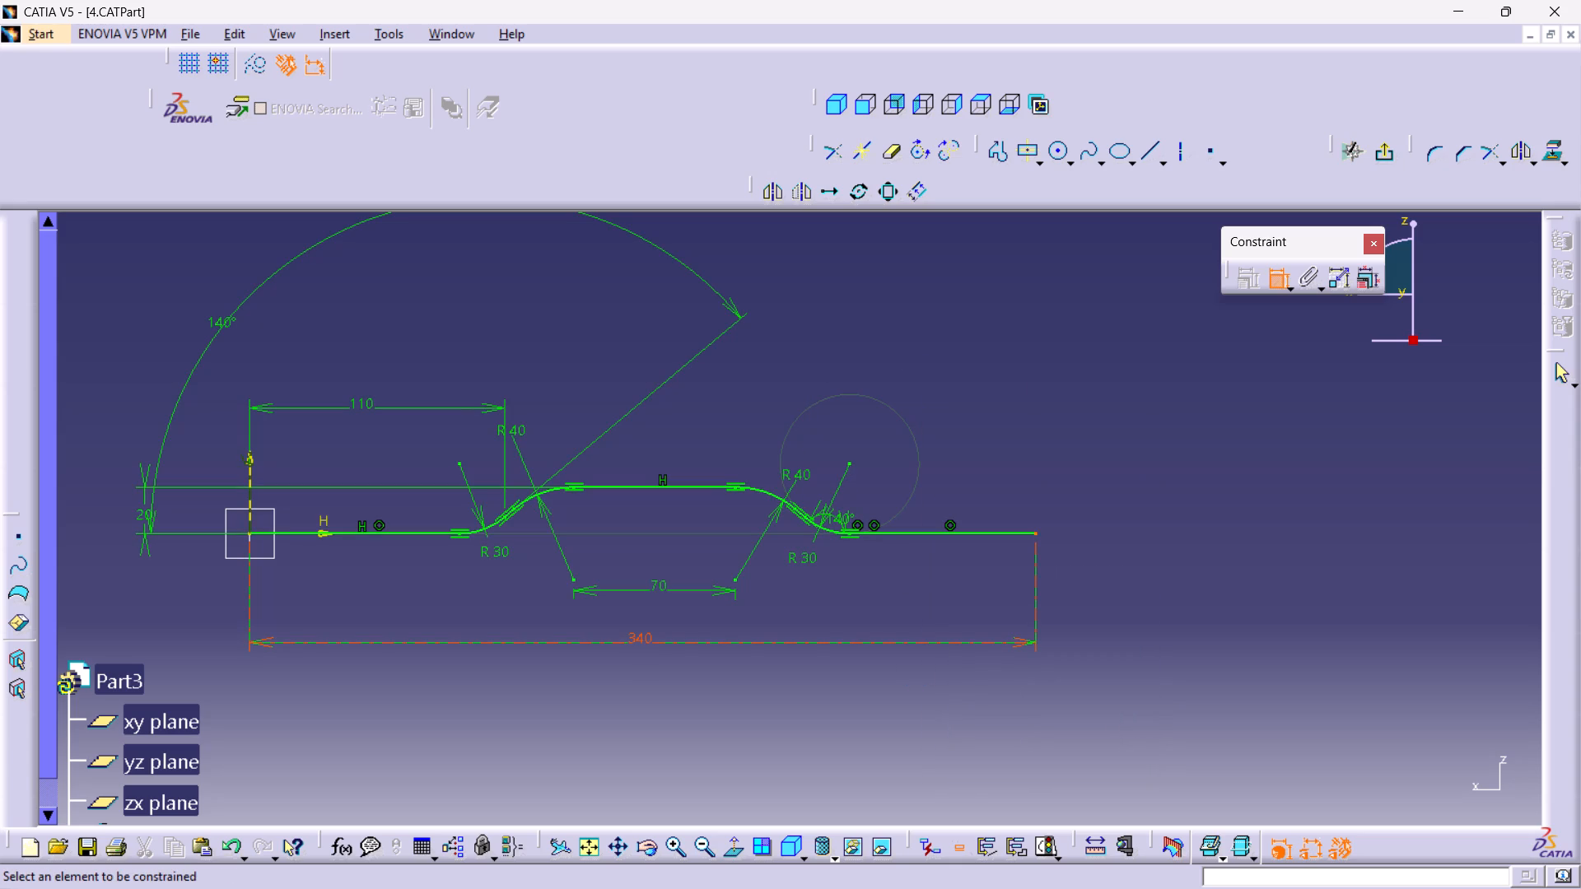
Delete the 340 mm overall length dimension of the profile.
{"action": "right_click", "coordinate": [651, 644]}
{"action": "left_click", "coordinate": [683, 631]}
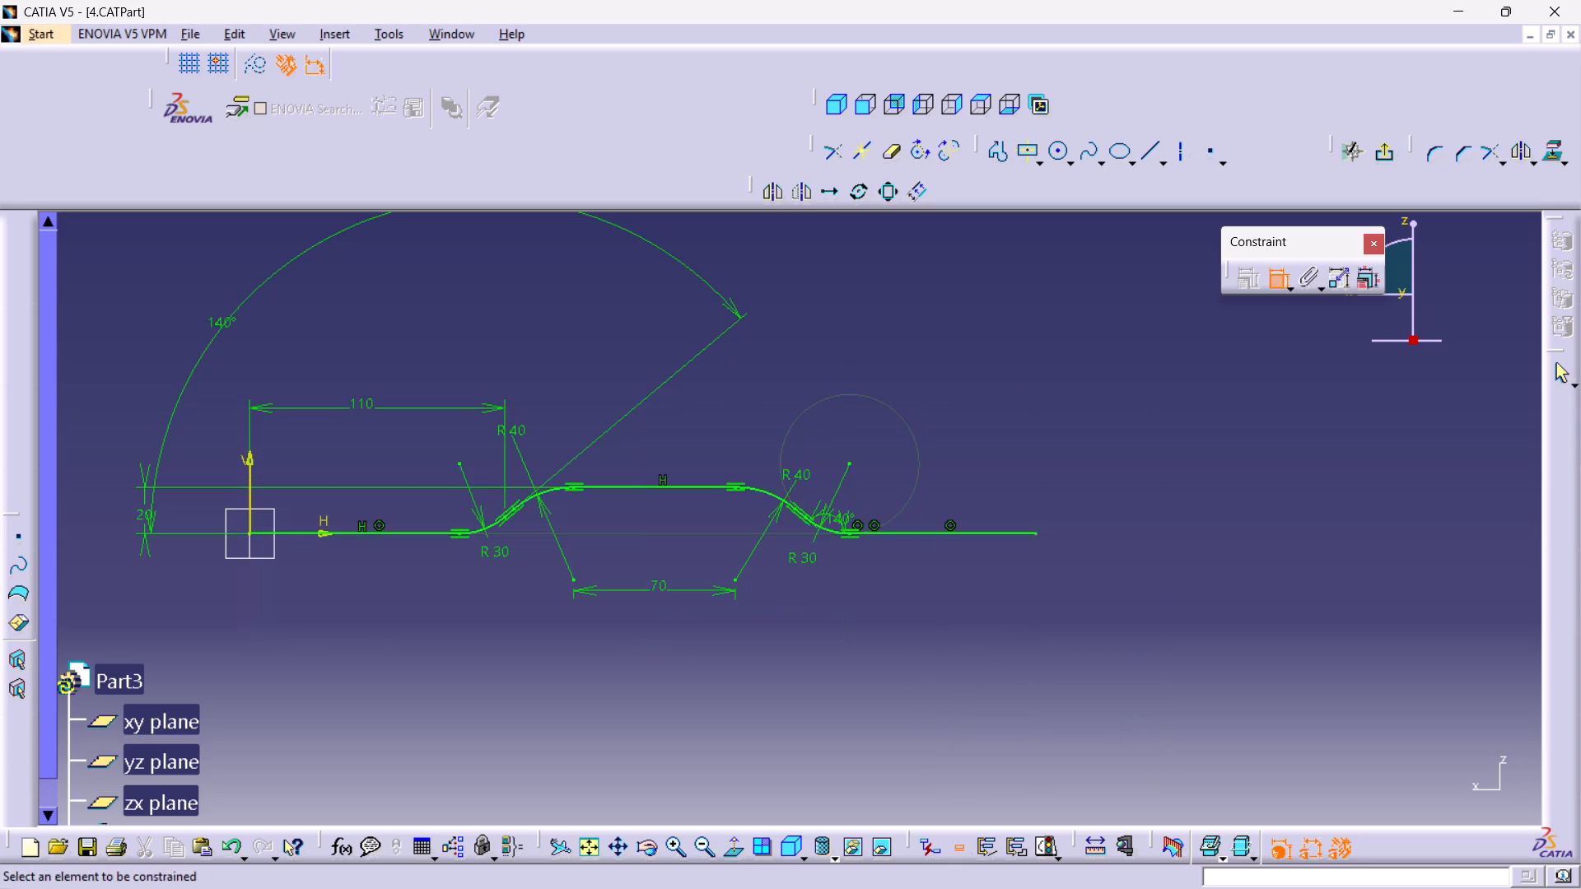
Dimension the horizontal distance from the descending sloped line's lower end to the profile's free end and set it to 110 mm.
{"action": "middle_click_drag", "start_coordinate": [791, 575], "coordinate": [775, 371]}
{"action": "right_click", "coordinate": [791, 575]}
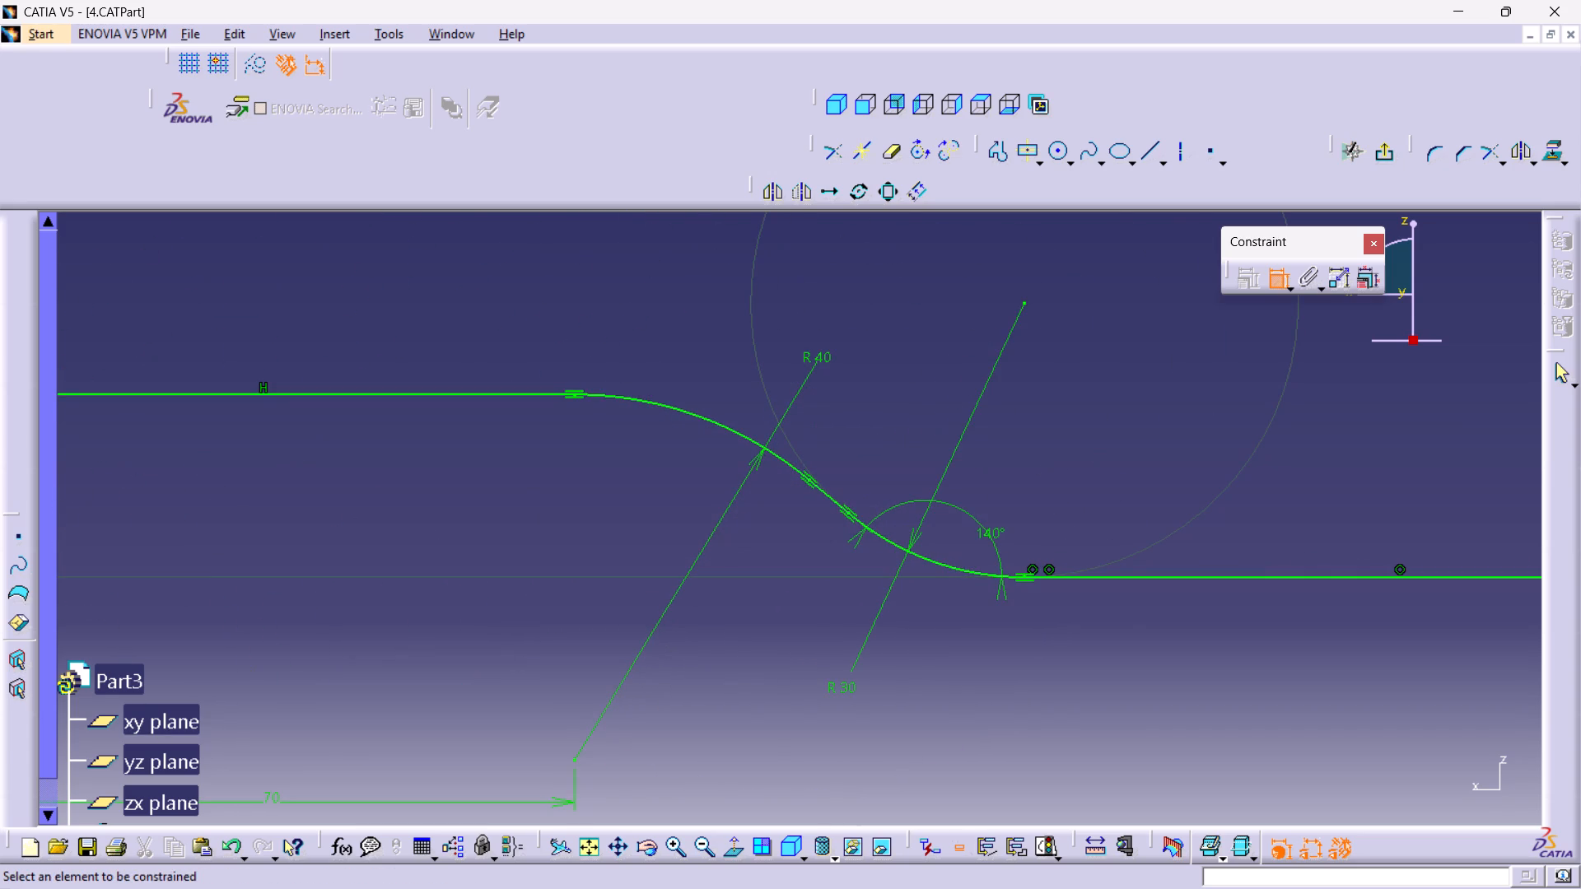
{"action": "middle_click_drag", "start_coordinate": [669, 542], "coordinate": [940, 600]}
{"action": "right_click", "coordinate": [926, 542]}
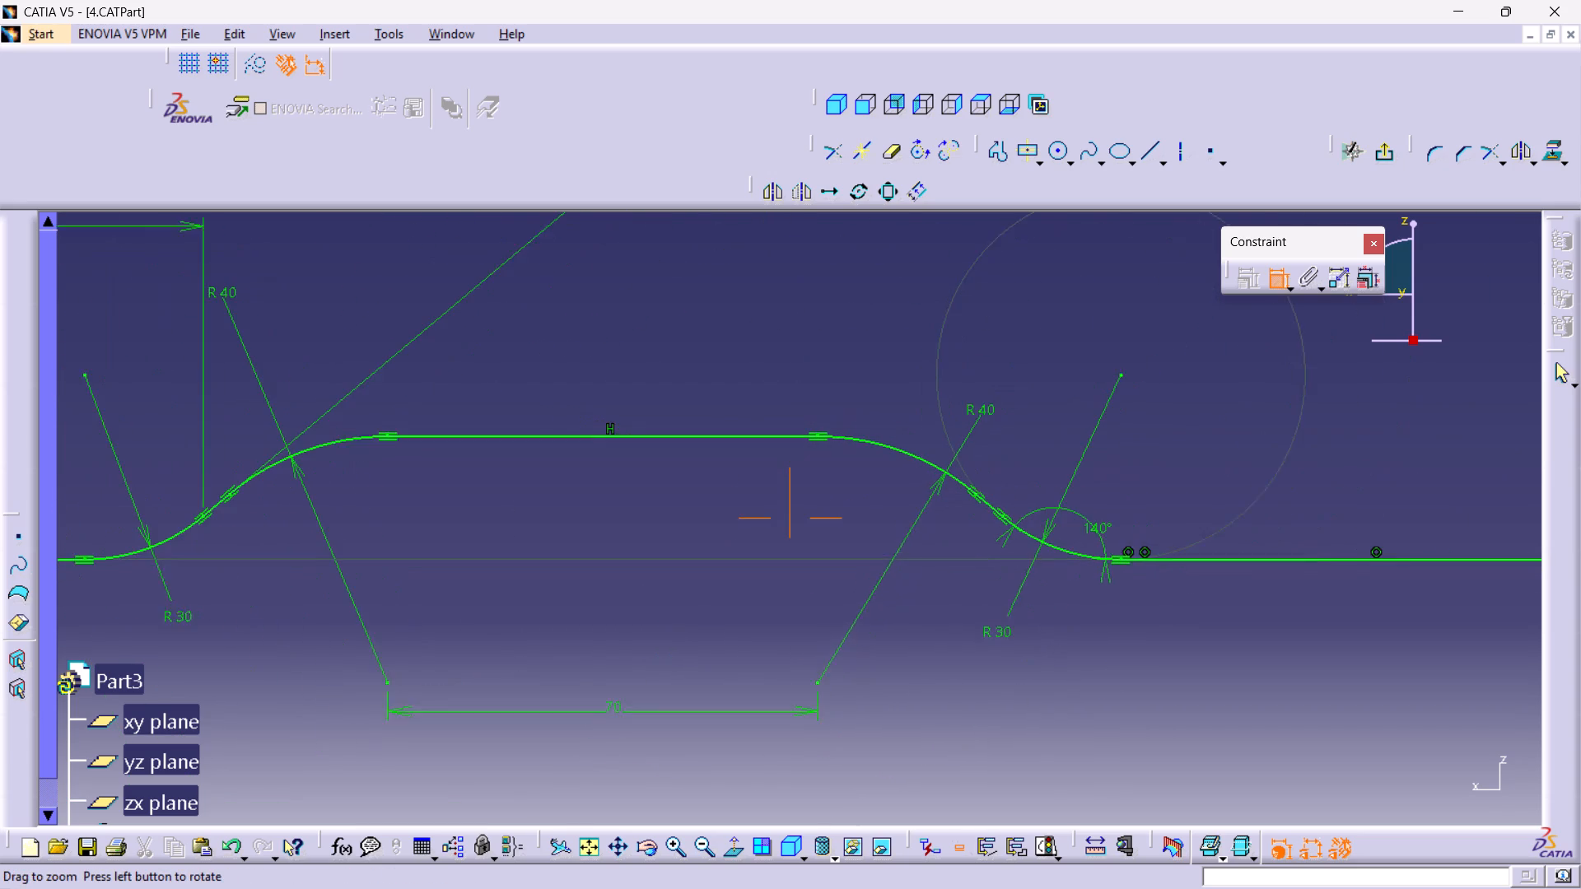
{"action": "middle_click_drag", "start_coordinate": [940, 600], "coordinate": [938, 593]}
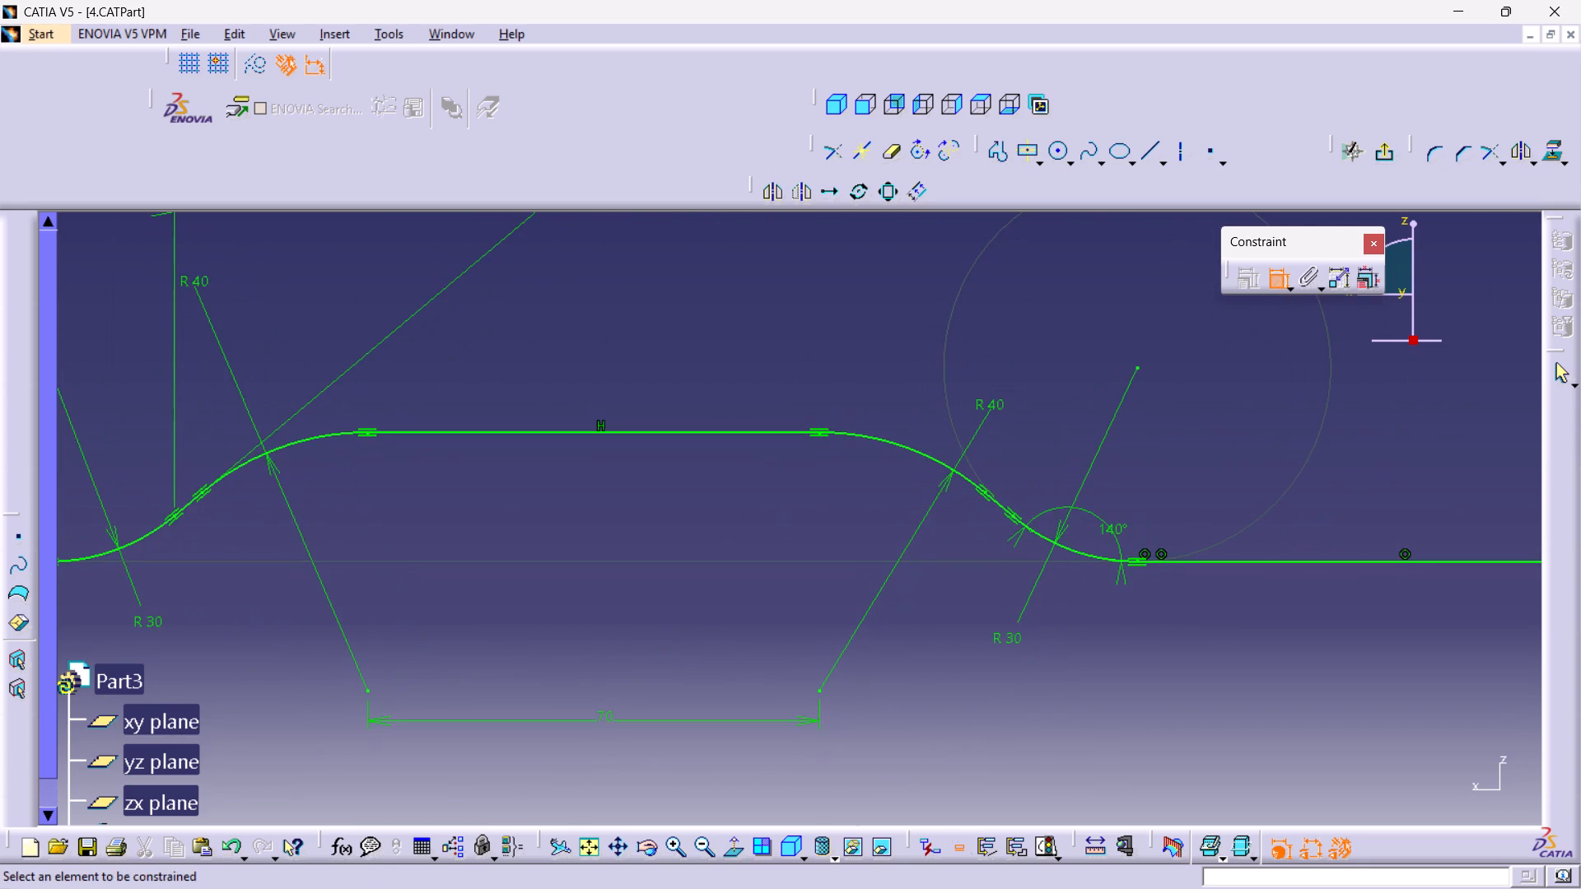
{"action": "middle_click", "coordinate": [1072, 578]}
{"action": "right_click", "coordinate": [1072, 578]}
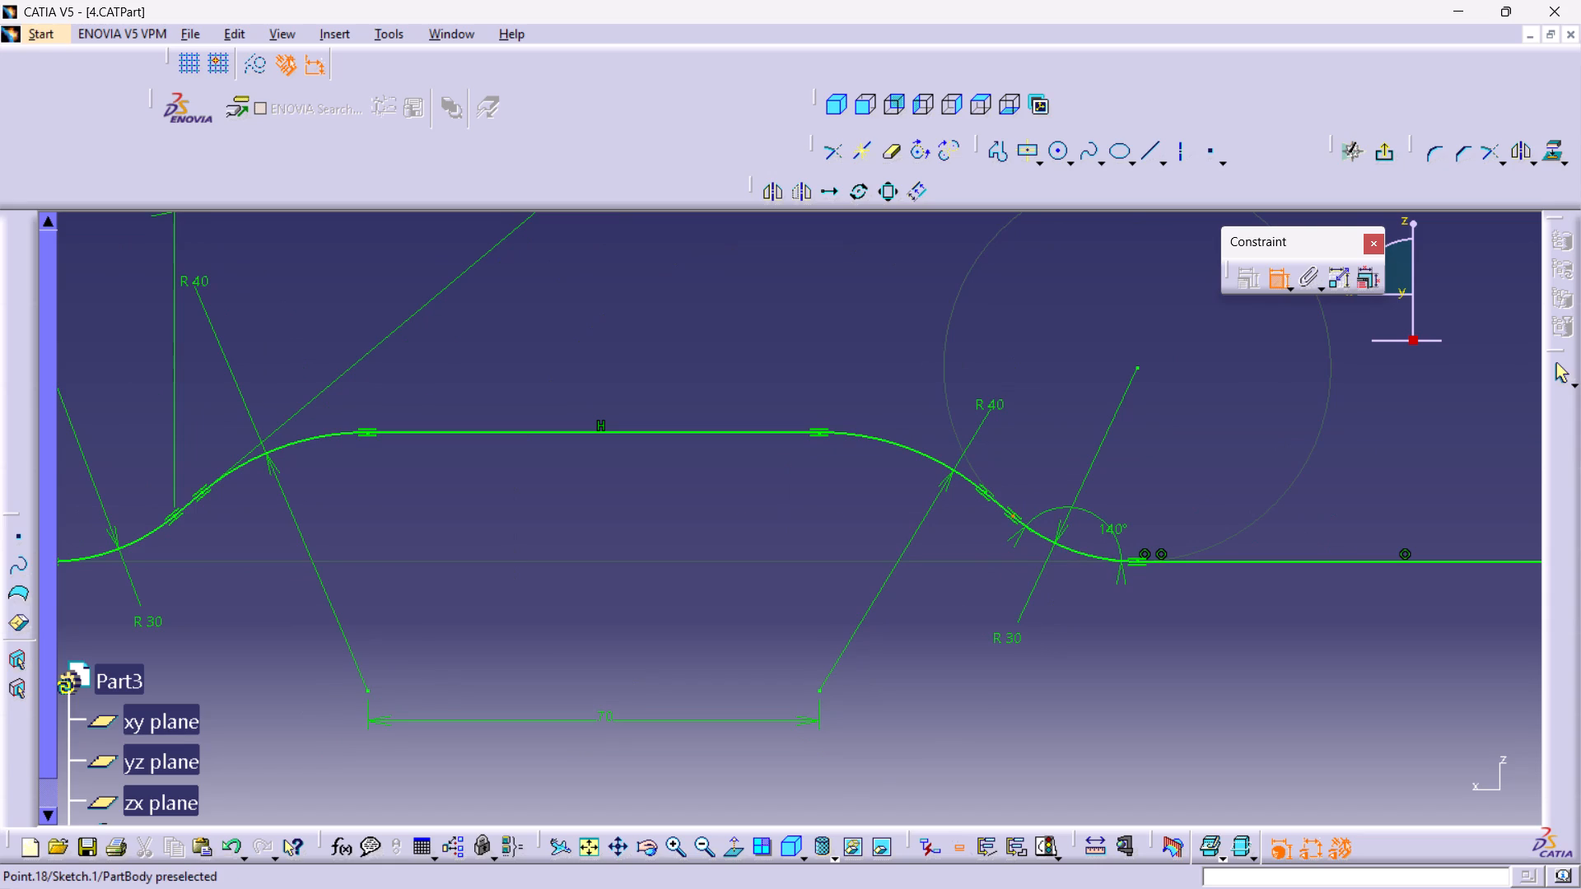
{"action": "left_click", "coordinate": [1014, 514]}
{"action": "middle_click_drag", "start_coordinate": [1117, 487], "coordinate": [1169, 639]}
{"action": "right_click", "coordinate": [1117, 487]}
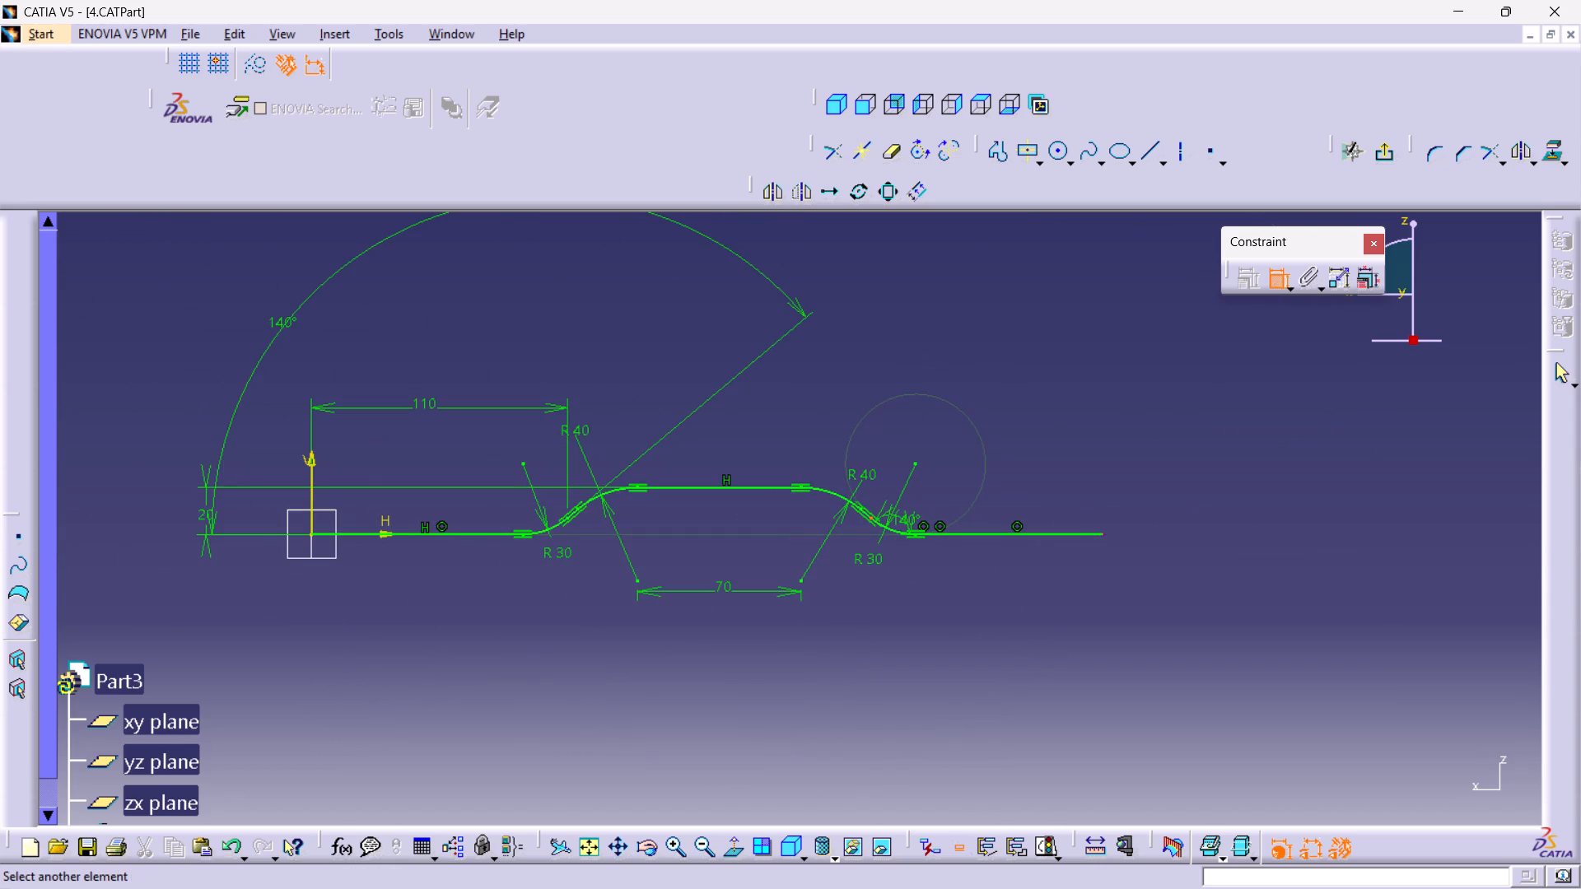
{"action": "left_click", "coordinate": [1104, 535]}
{"action": "right_click", "coordinate": [974, 384]}
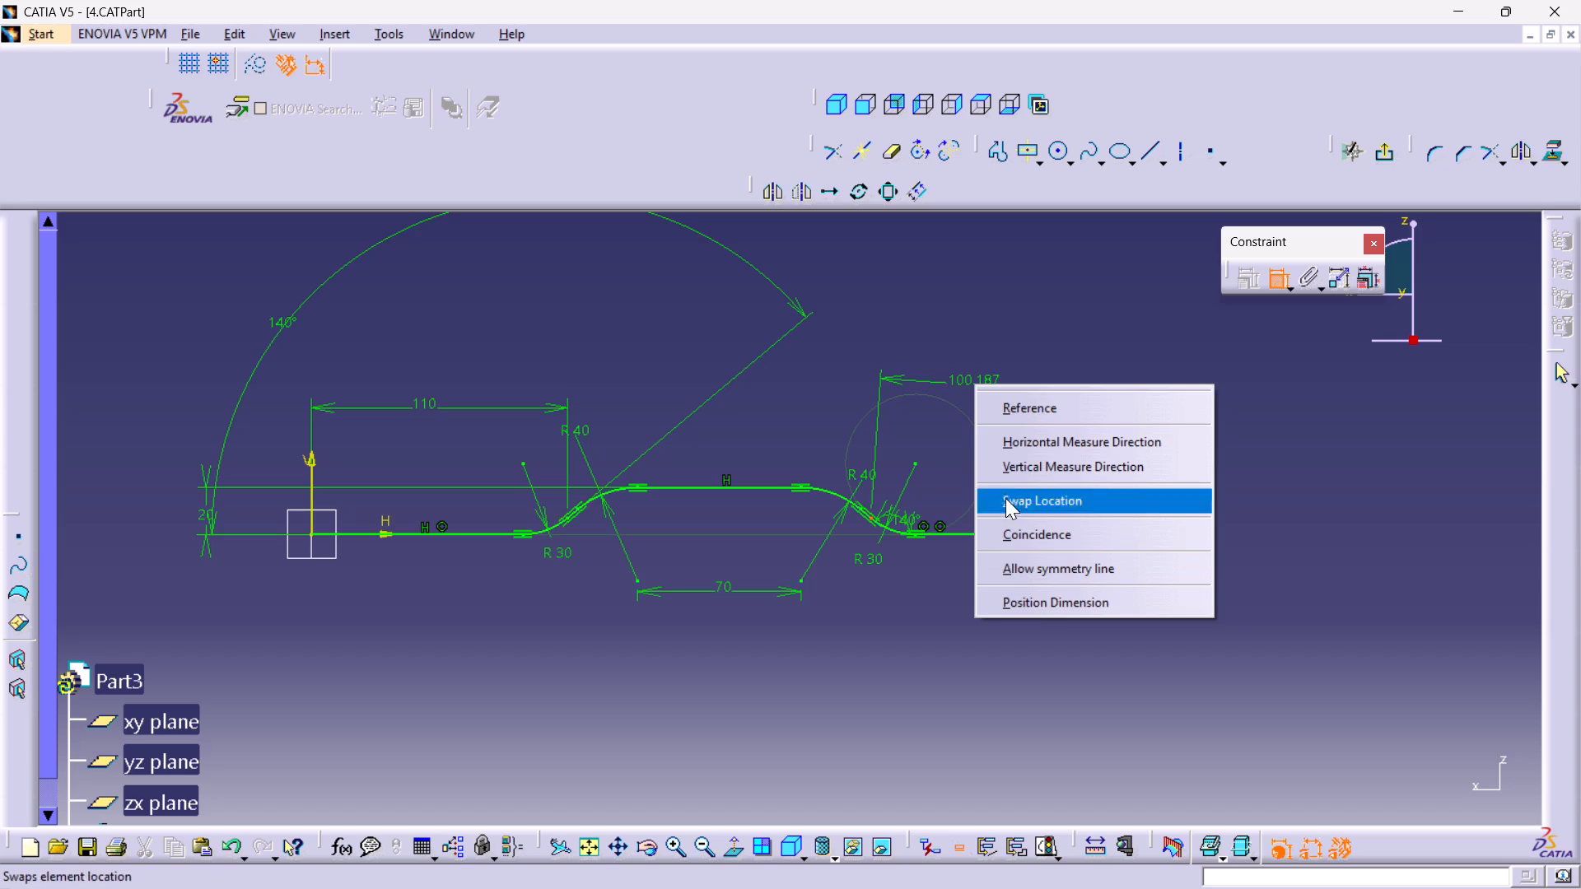
{"action": "left_click", "coordinate": [1024, 441]}
{"action": "left_click", "coordinate": [958, 349]}
{"action": "double_click", "coordinate": [956, 346]}
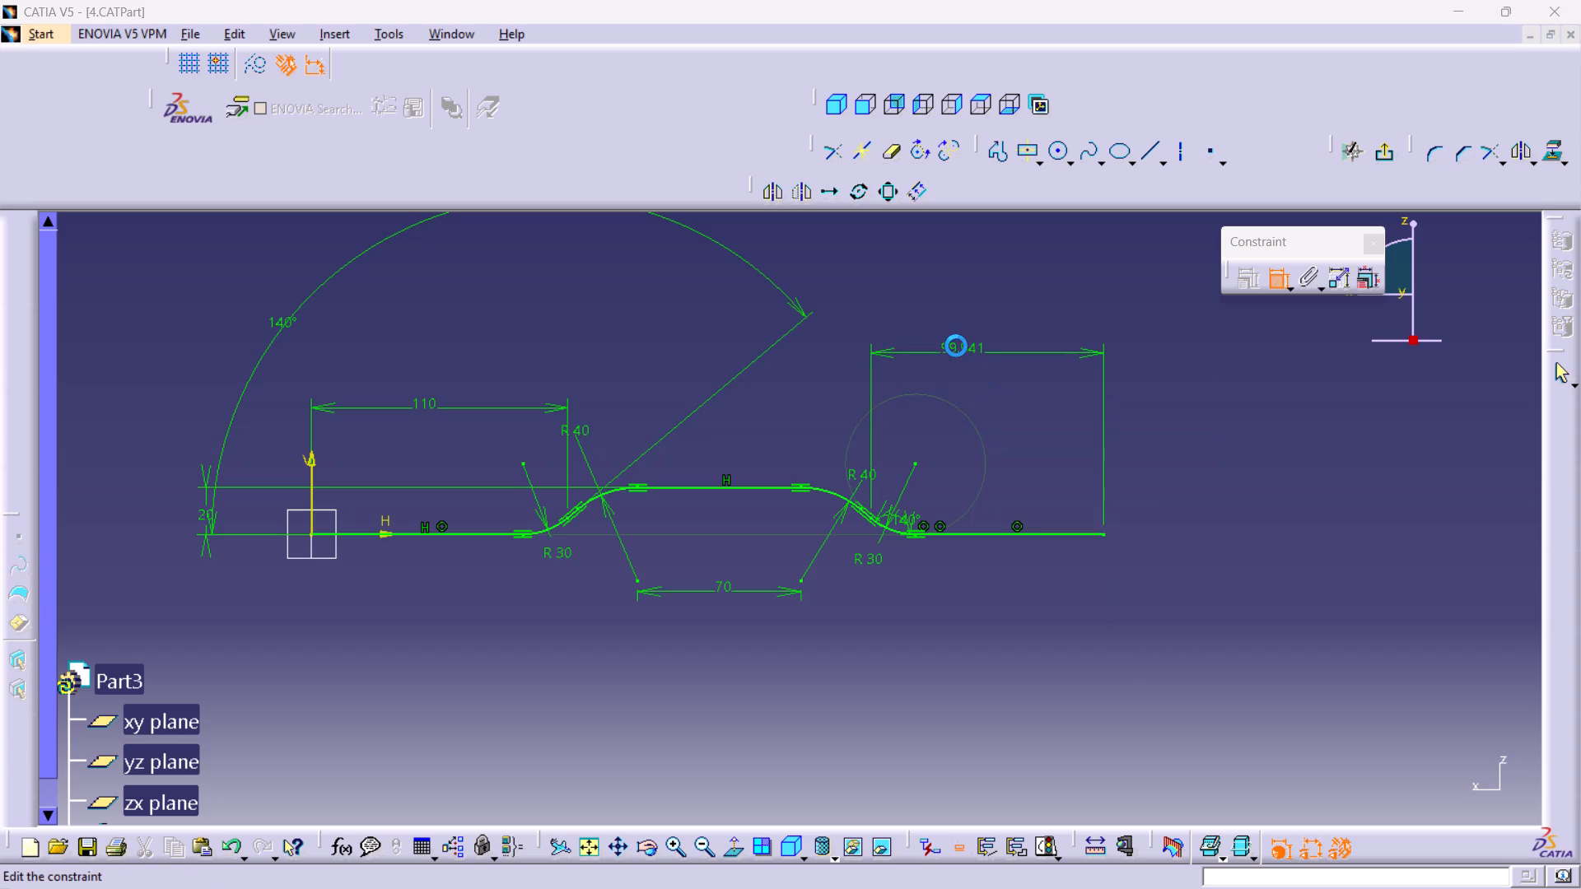
{"action": "type", "text": "110"}
{"action": "key", "text": "Return"}
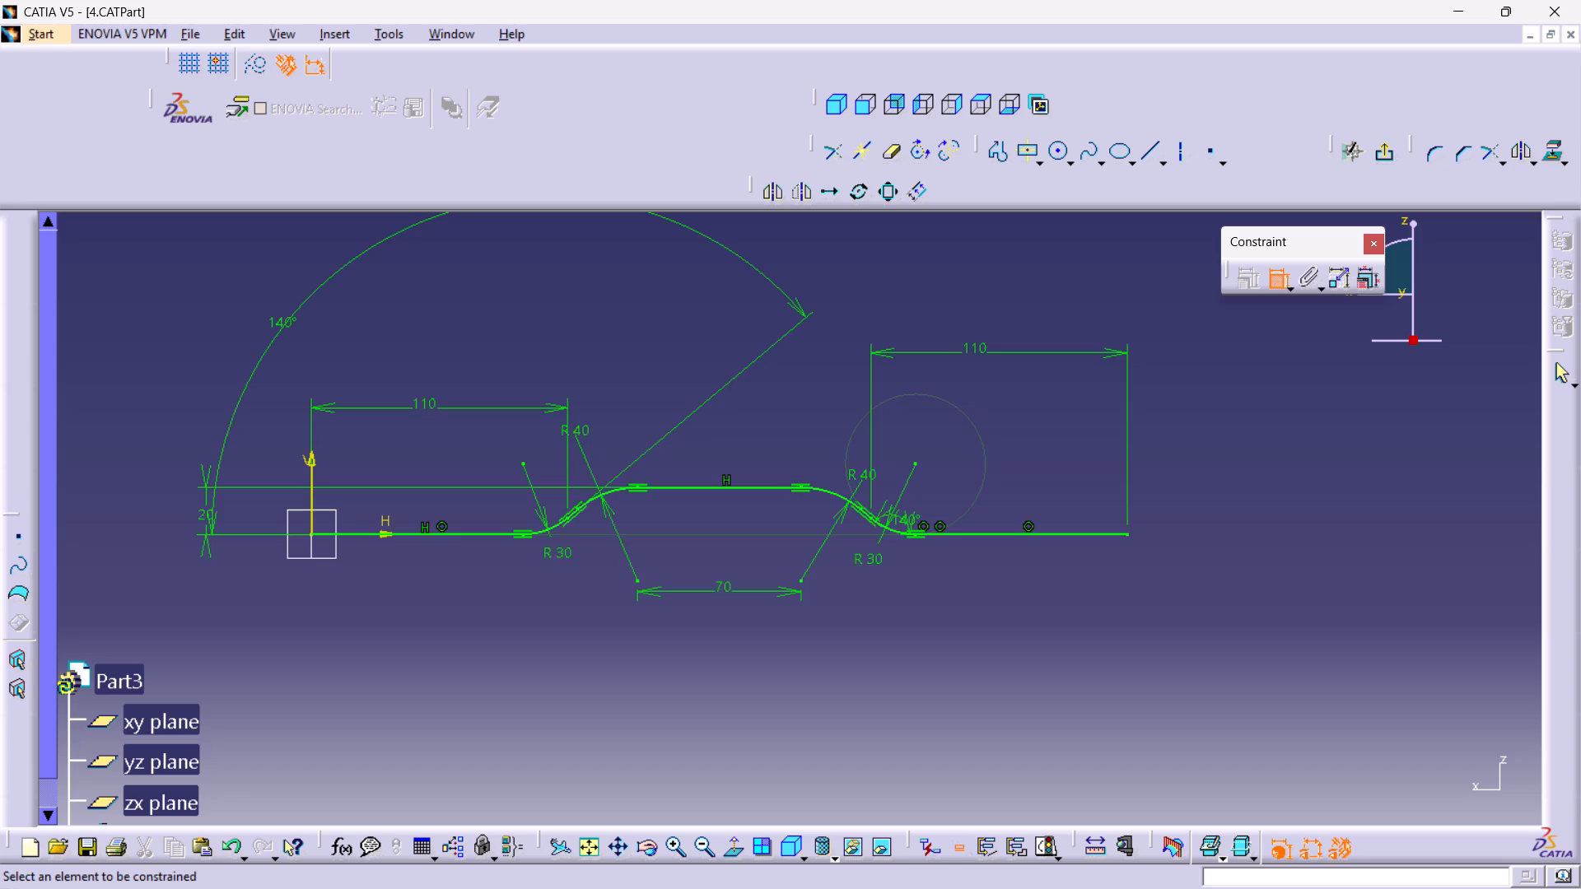
Dimension the overall profile length from the vertical axis to the free end of the last base line, placed below the profile.
{"action": "left_click", "coordinate": [311, 512]}
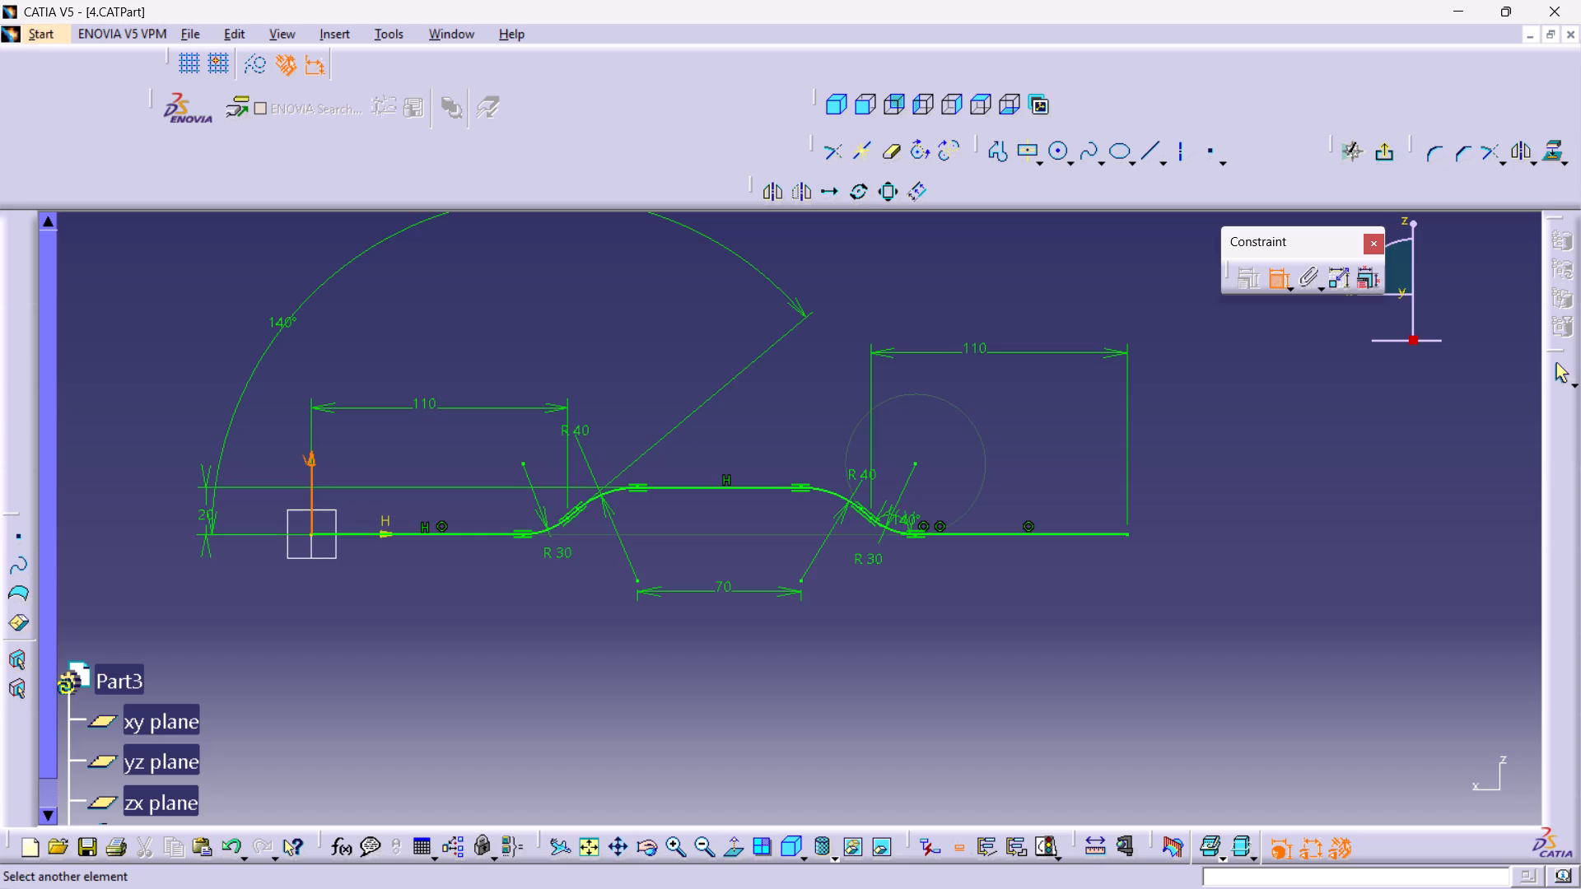
{"action": "left_click", "coordinate": [1126, 529]}
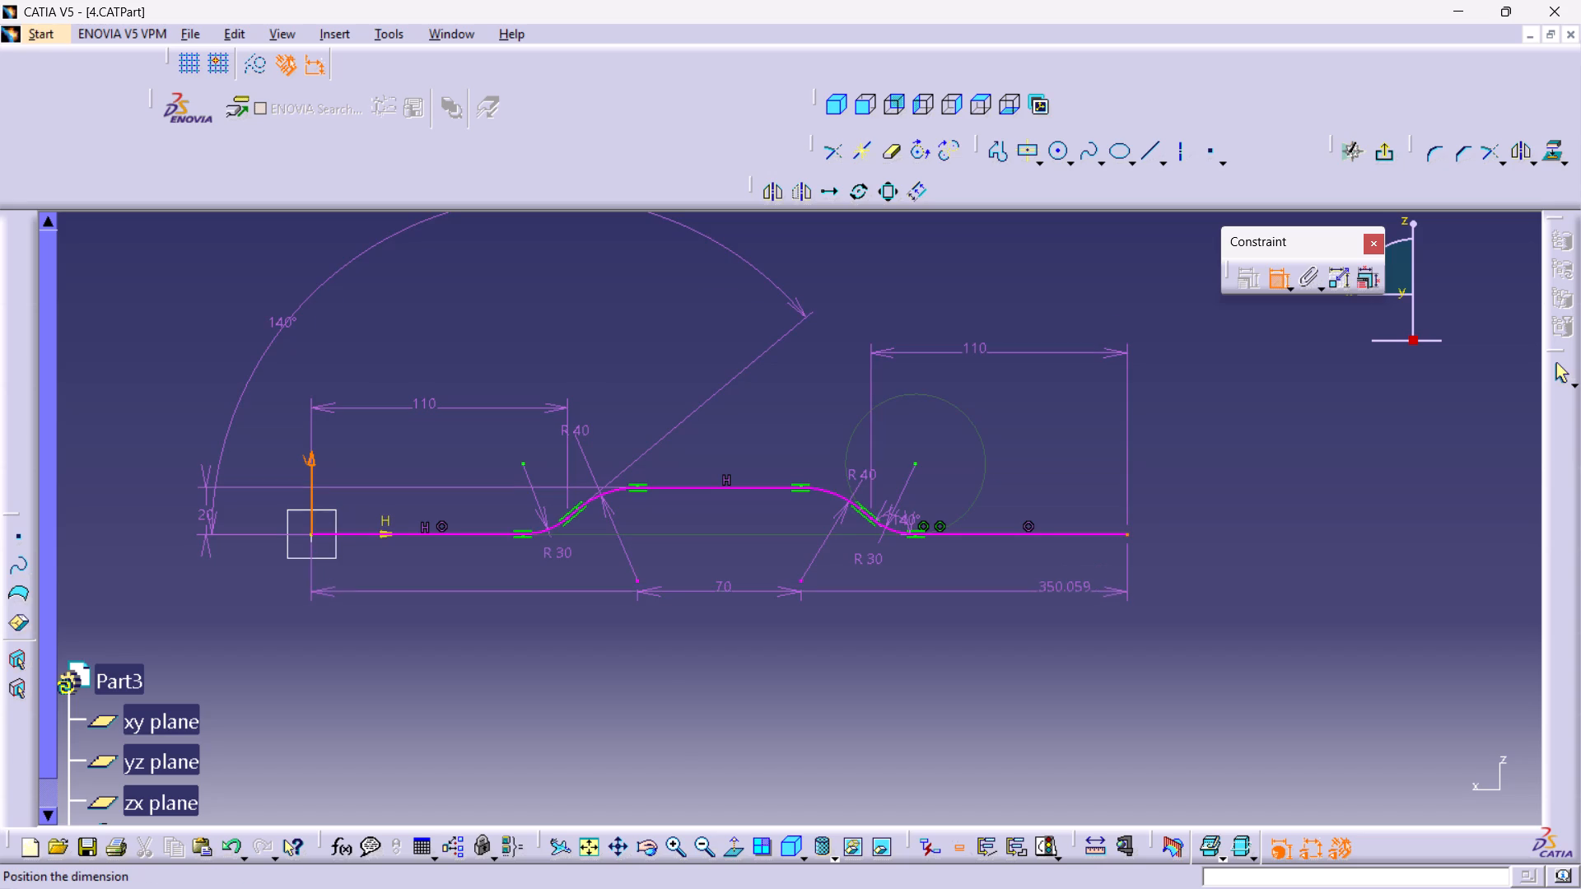
{"action": "left_click", "coordinate": [708, 714]}
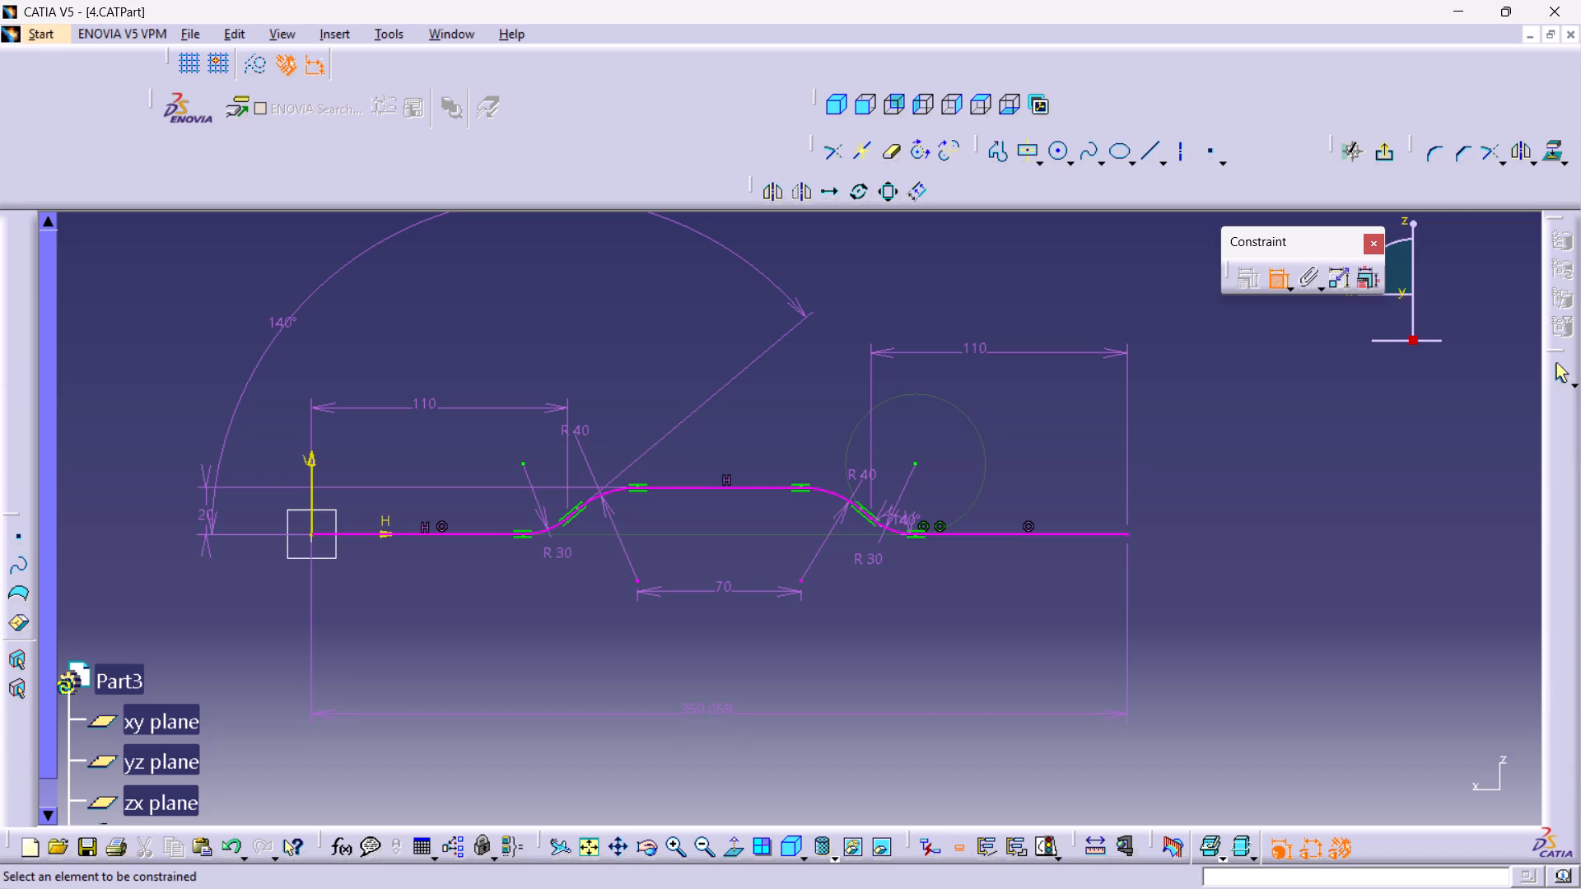
Delete the 110 mm dimension between the descending sloped line and the profile's free end.
{"action": "middle_click_drag", "start_coordinate": [702, 570], "coordinate": [661, 424]}
{"action": "right_click", "coordinate": [702, 570]}
{"action": "middle_click_drag", "start_coordinate": [717, 479], "coordinate": [790, 608]}
{"action": "right_click", "coordinate": [717, 479]}
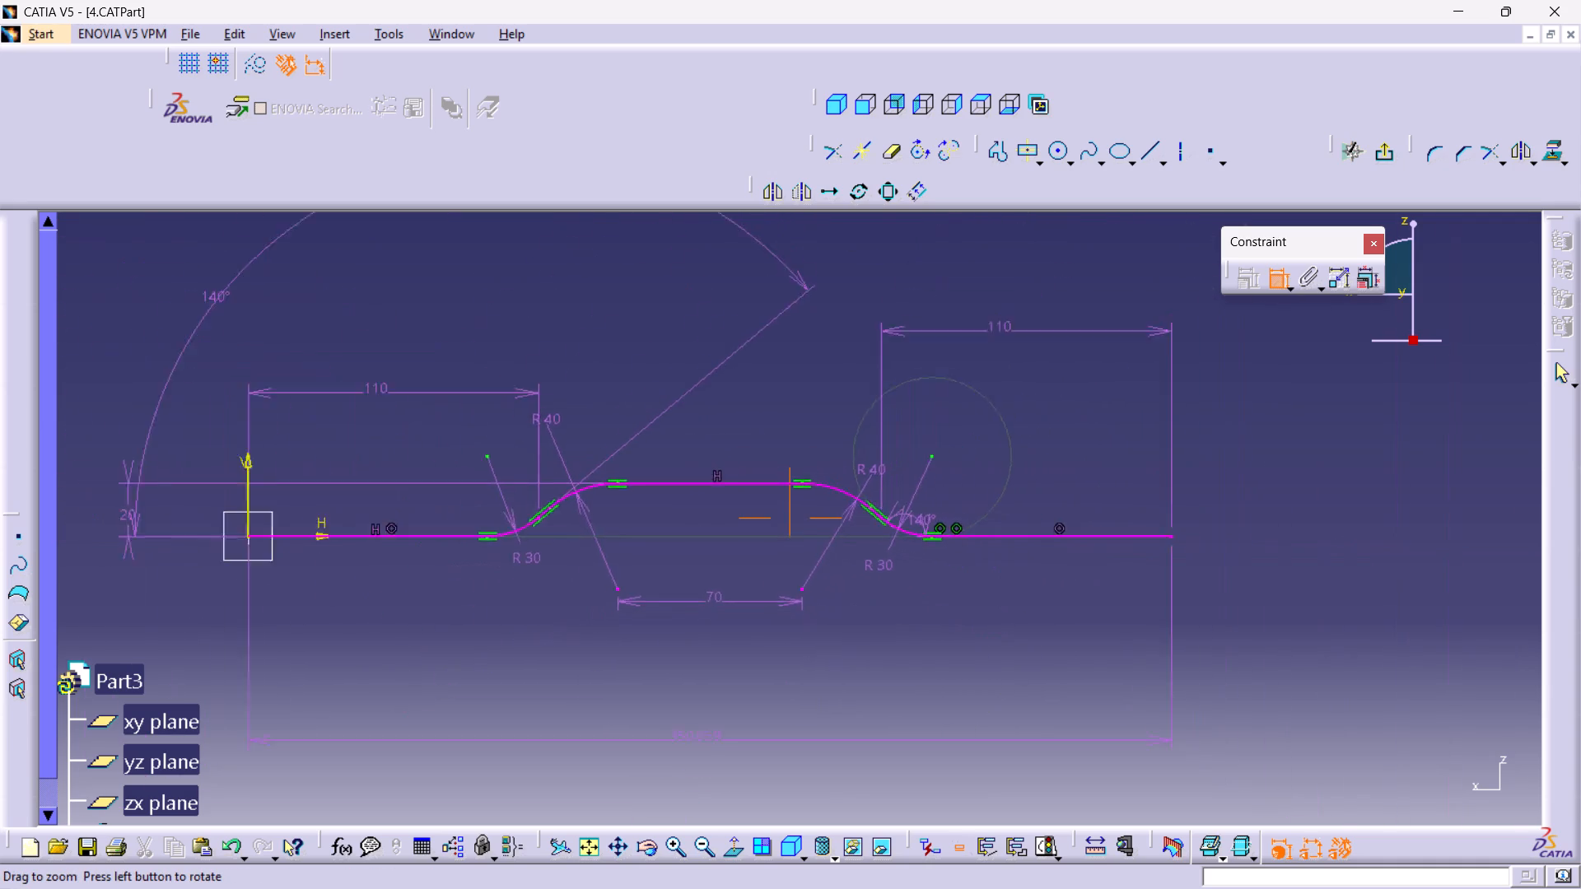
{"action": "middle_click_drag", "start_coordinate": [790, 608], "coordinate": [807, 647]}
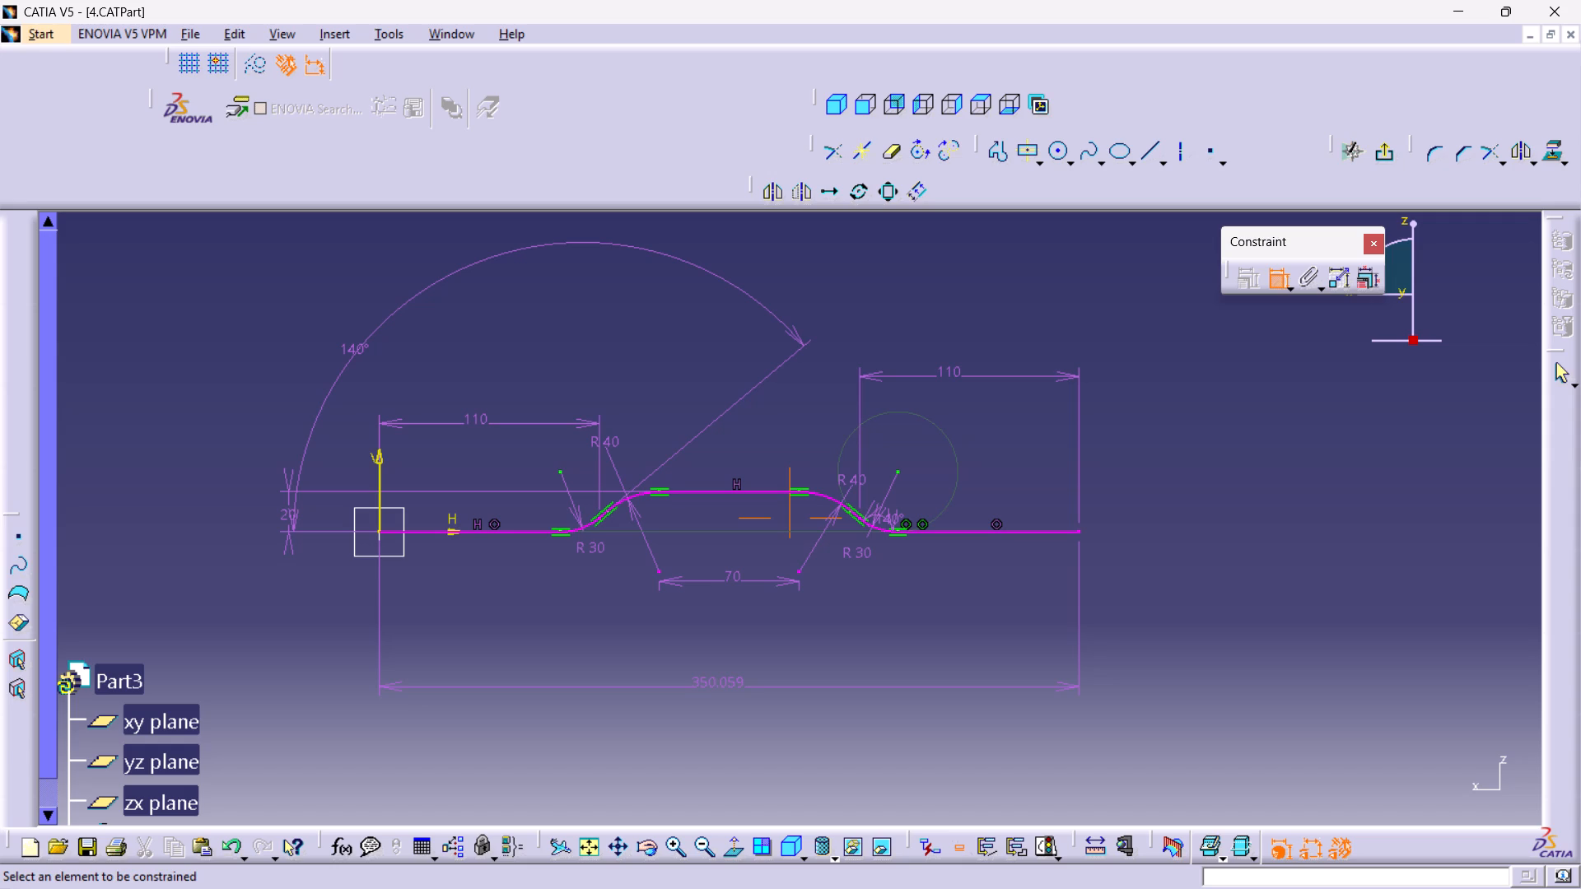
{"action": "right_click", "coordinate": [949, 368]}
{"action": "left_click", "coordinate": [993, 768]}
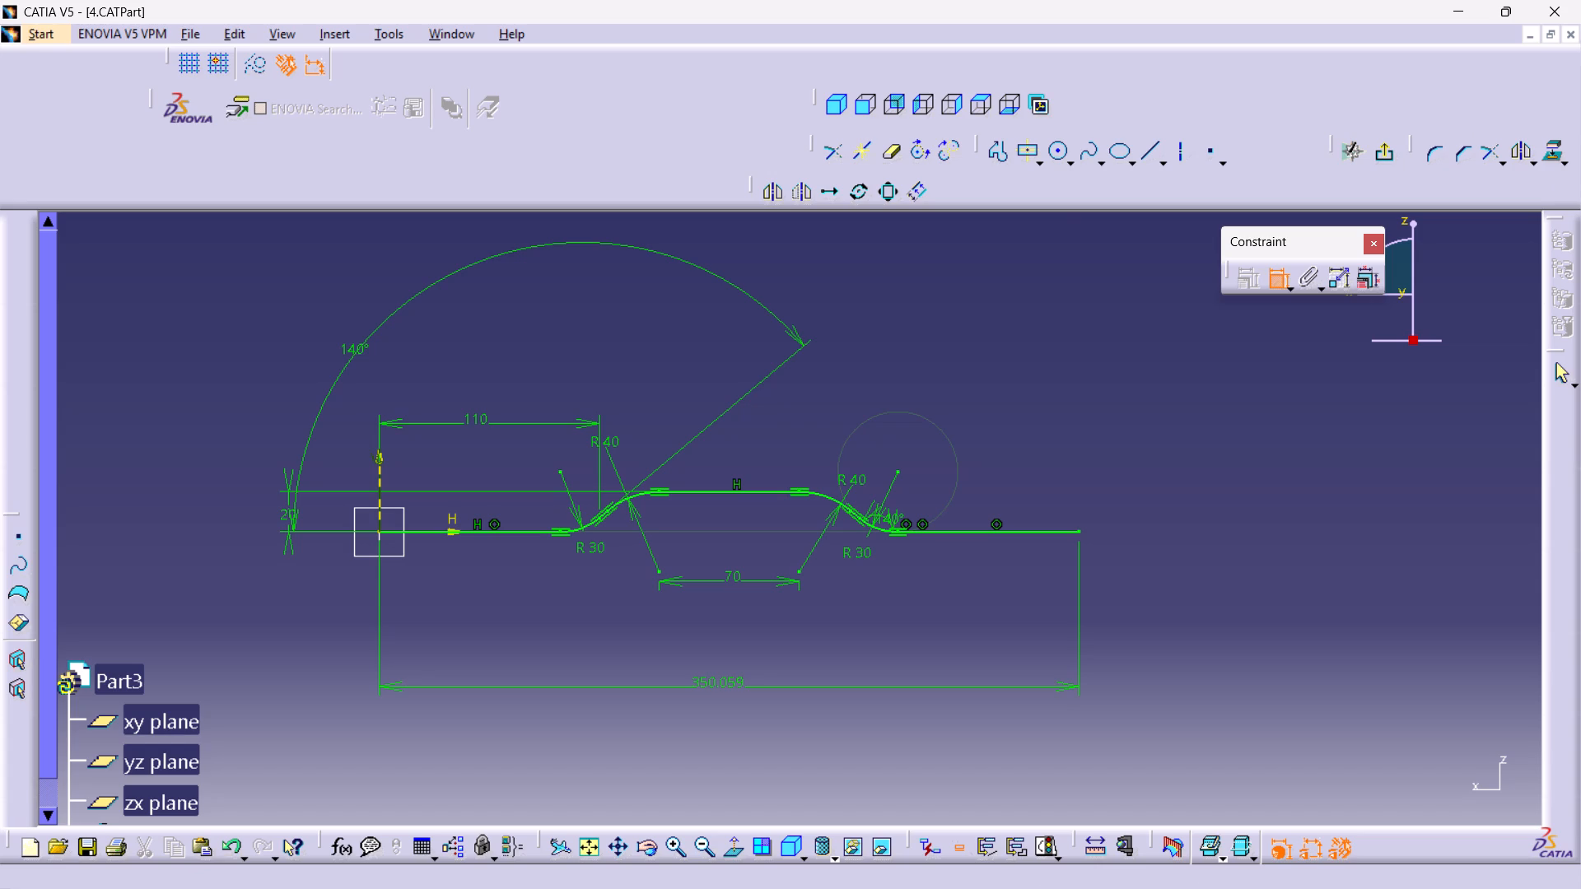
Delete the 110 mm dimension between the vertical axis and the ascending sloped line.
{"action": "middle_click_drag", "start_coordinate": [532, 570], "coordinate": [532, 537]}
{"action": "right_click", "coordinate": [532, 570]}
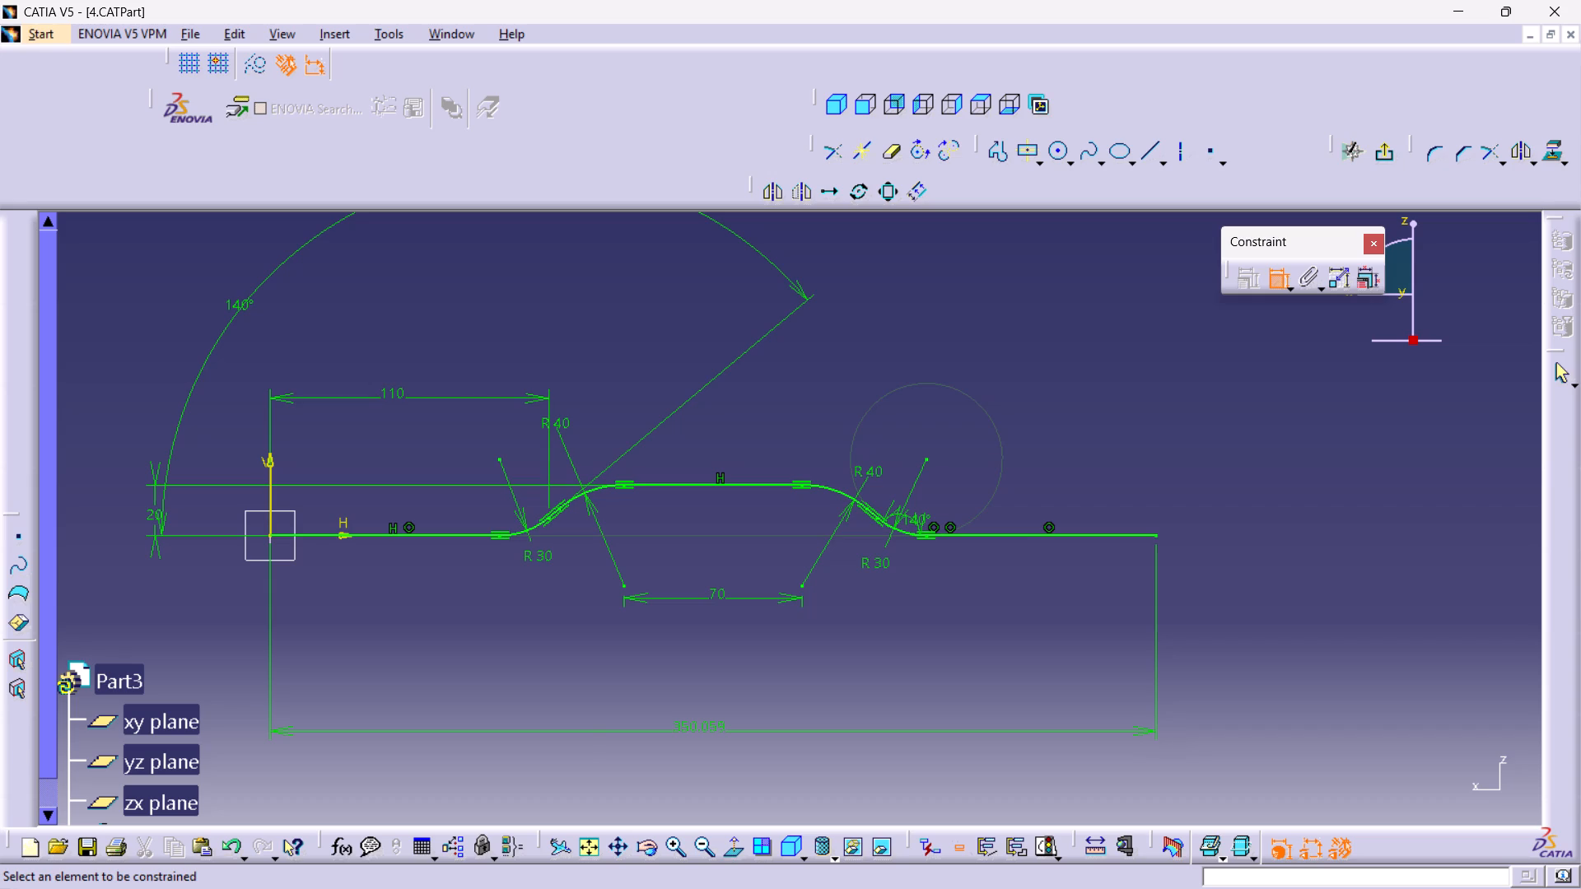
{"action": "right_click", "coordinate": [393, 397]}
{"action": "left_click", "coordinate": [491, 739]}
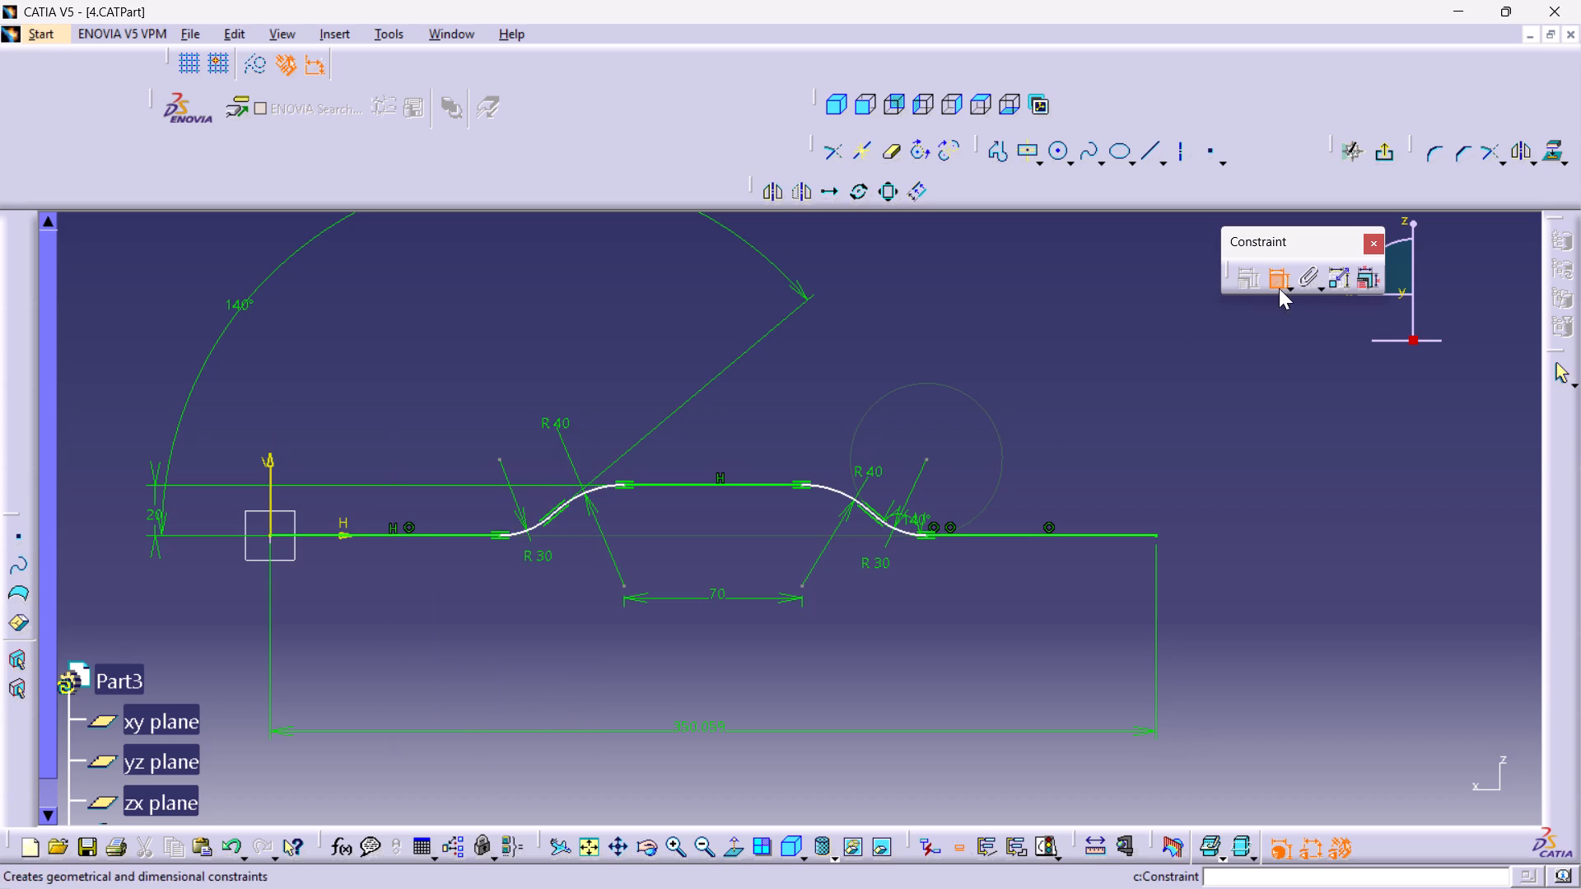
Dimension the horizontal distance from the vertical axis to the centre of the first R30 arc and set it to 110 mm.
{"action": "left_click", "coordinate": [501, 458]}
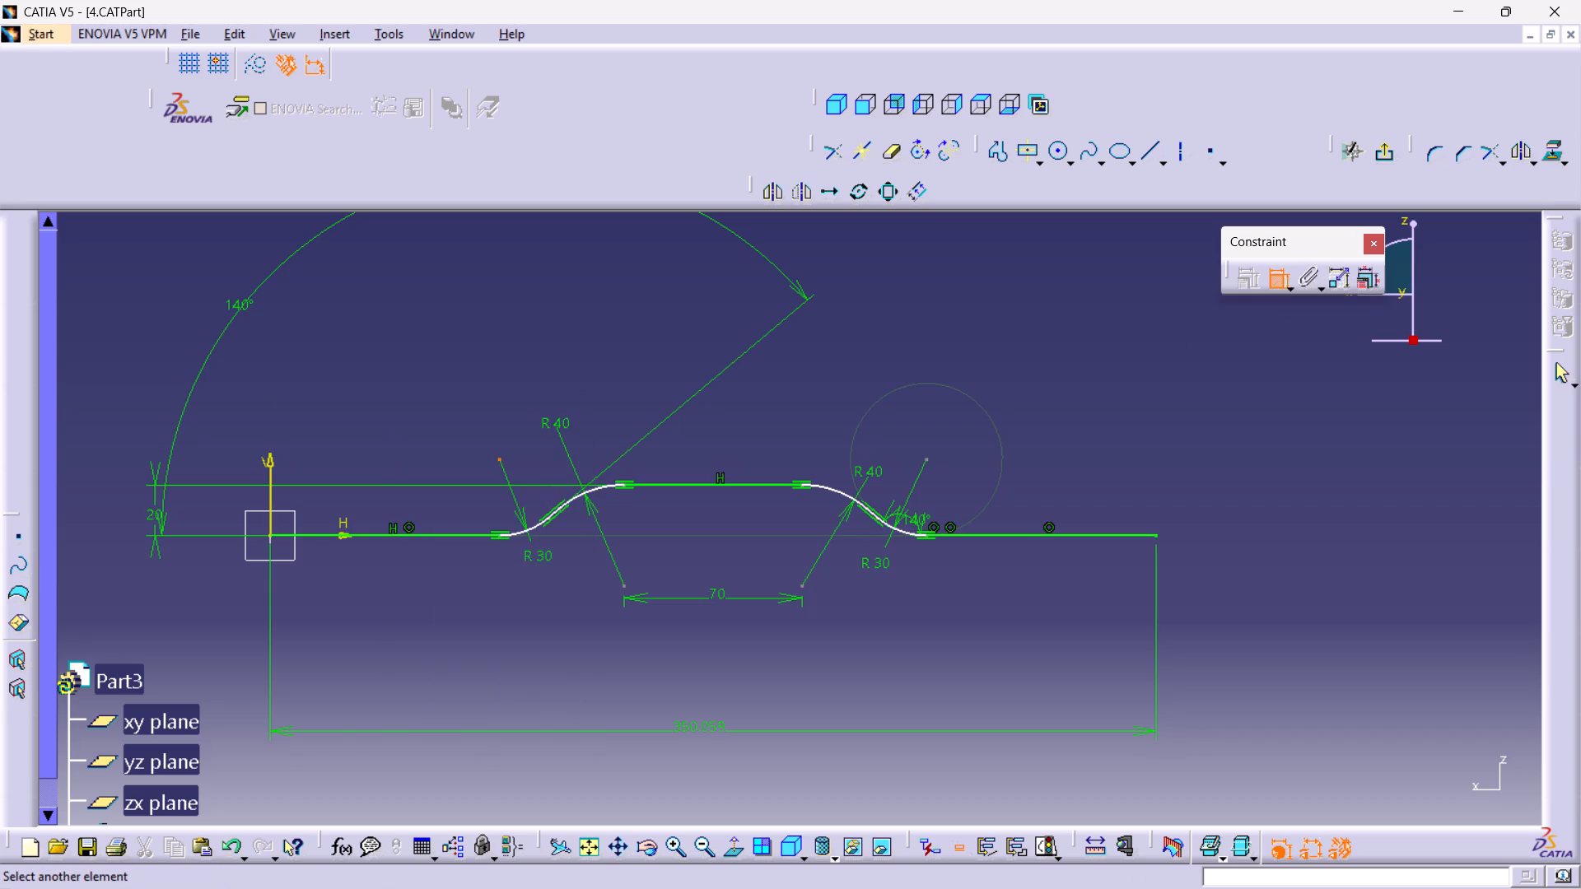
{"action": "left_click", "coordinate": [263, 456]}
{"action": "left_click", "coordinate": [336, 399]}
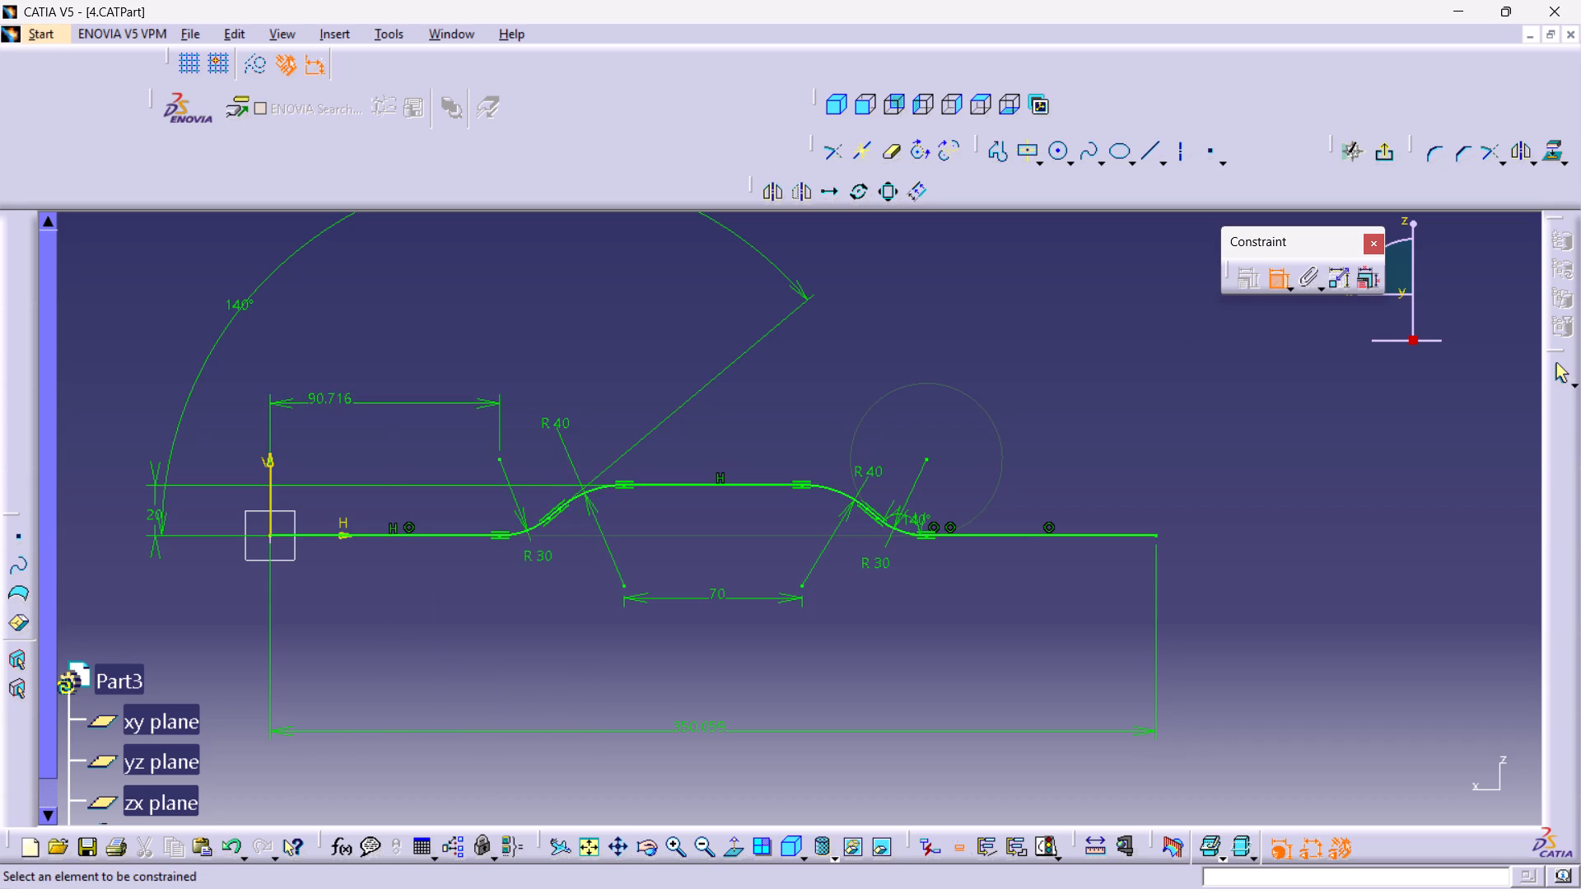
{"action": "double_click", "coordinate": [333, 399]}
{"action": "type", "text": "110"}
{"action": "key", "text": "Return"}
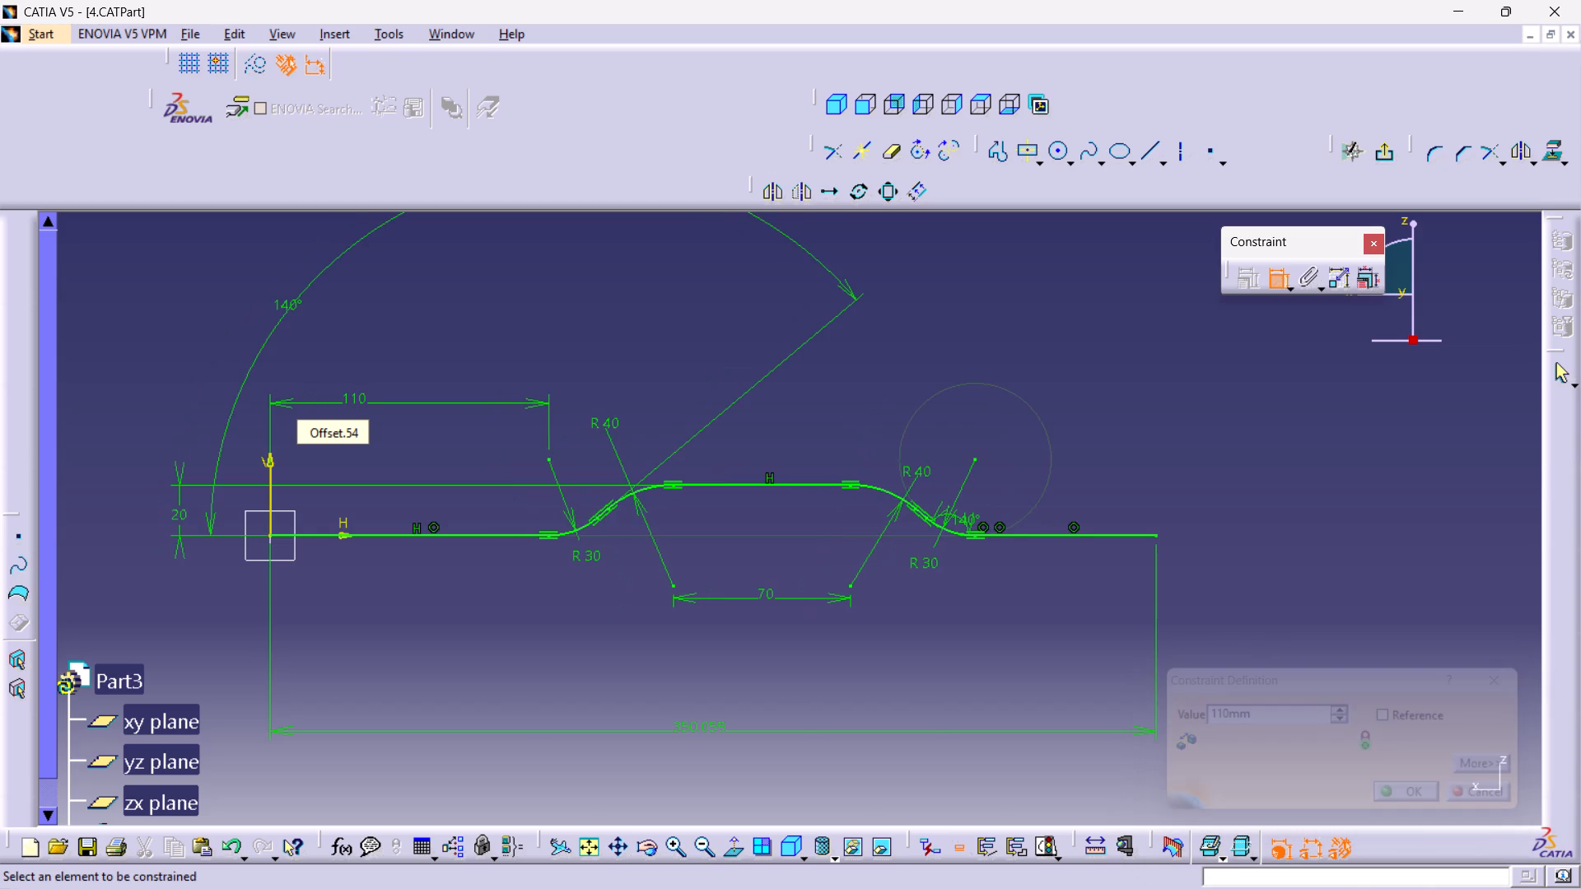
Dimension the horizontal distance from the centre of the second R30 arc to the free end of the last base line.
{"action": "middle_click_drag", "start_coordinate": [865, 600], "coordinate": [764, 532]}
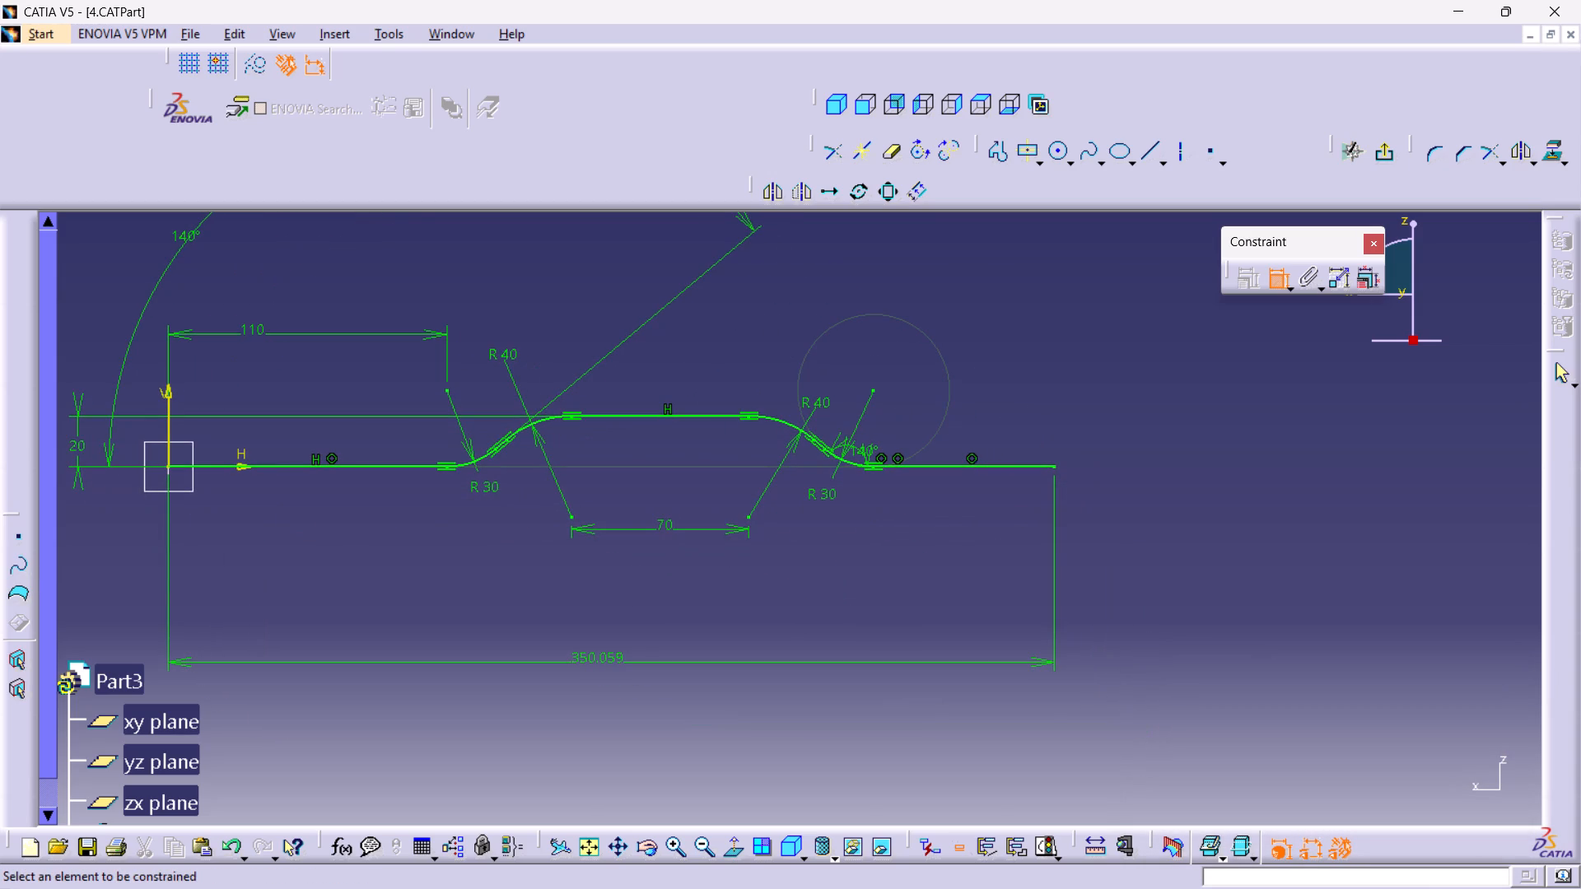
{"action": "middle_click_drag", "start_coordinate": [835, 462], "coordinate": [822, 411]}
{"action": "right_click", "coordinate": [835, 462]}
{"action": "left_click", "coordinate": [907, 335]}
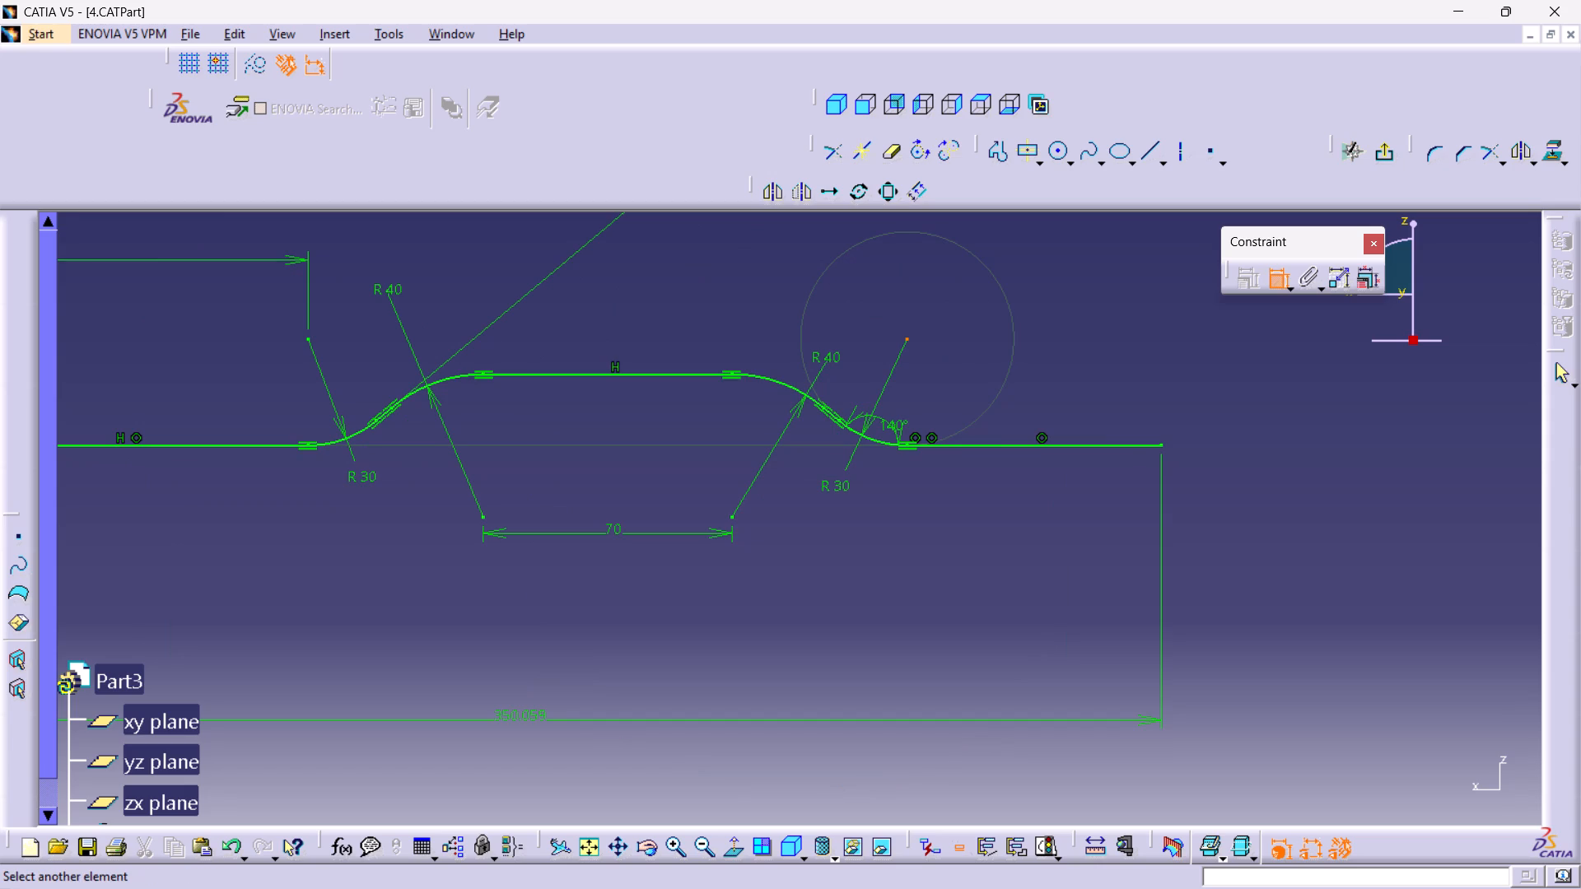
{"action": "left_click", "coordinate": [1163, 441]}
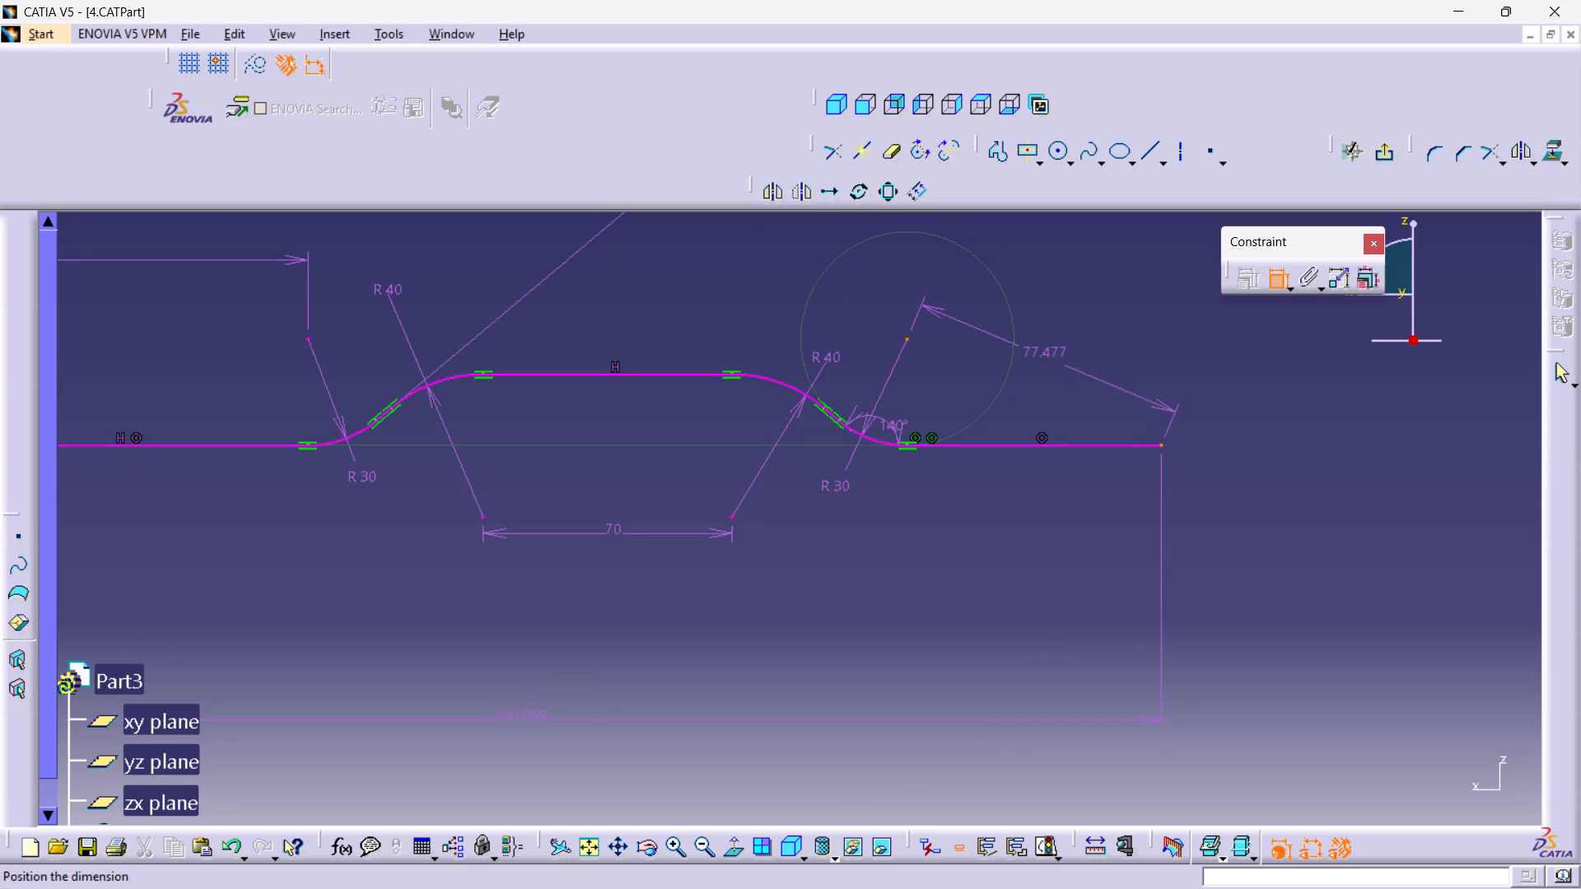
{"action": "right_click", "coordinate": [1042, 358]}
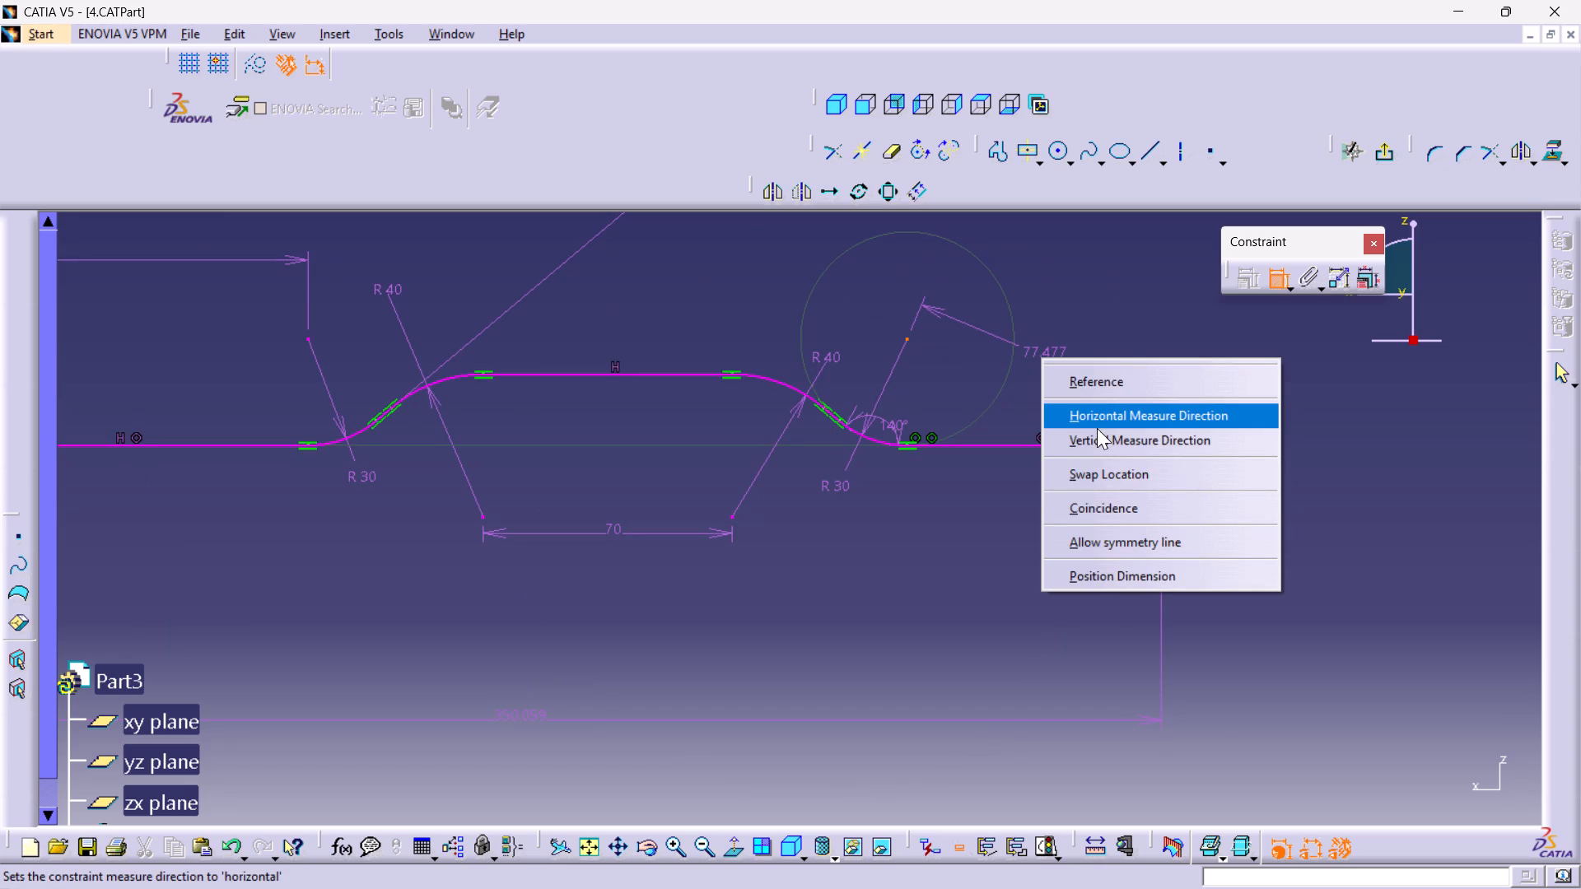
{"action": "left_click", "coordinate": [1097, 418]}
{"action": "left_click", "coordinate": [980, 328]}
{"action": "middle_click_drag", "start_coordinate": [902, 527], "coordinate": [926, 421]}
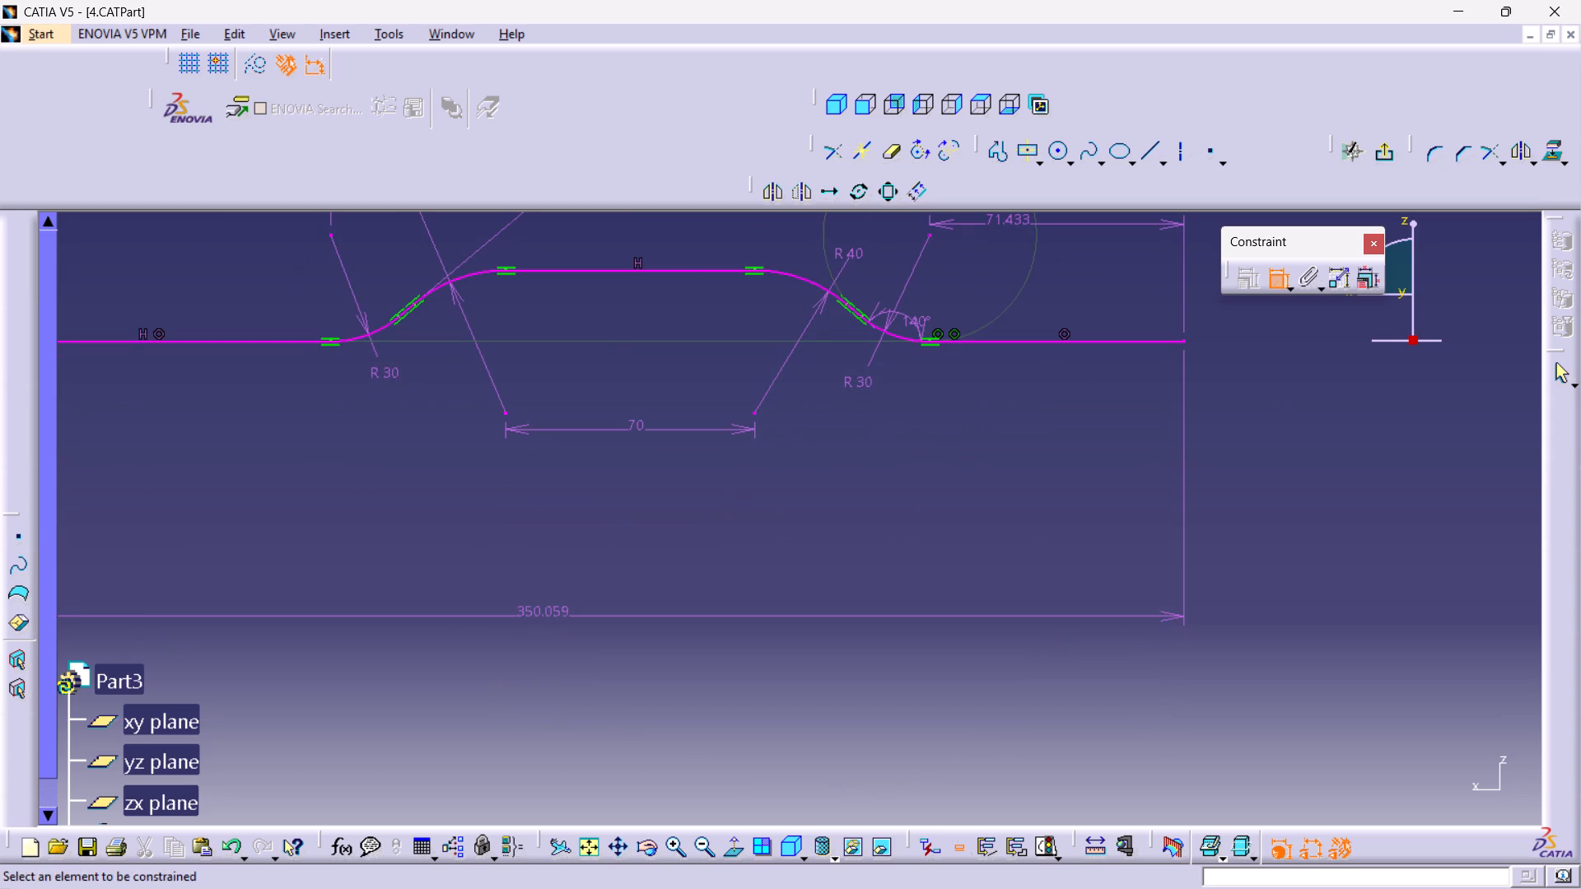
Delete the overall length dimension below the profile.
{"action": "right_click", "coordinate": [574, 612]}
{"action": "left_click", "coordinate": [644, 601]}
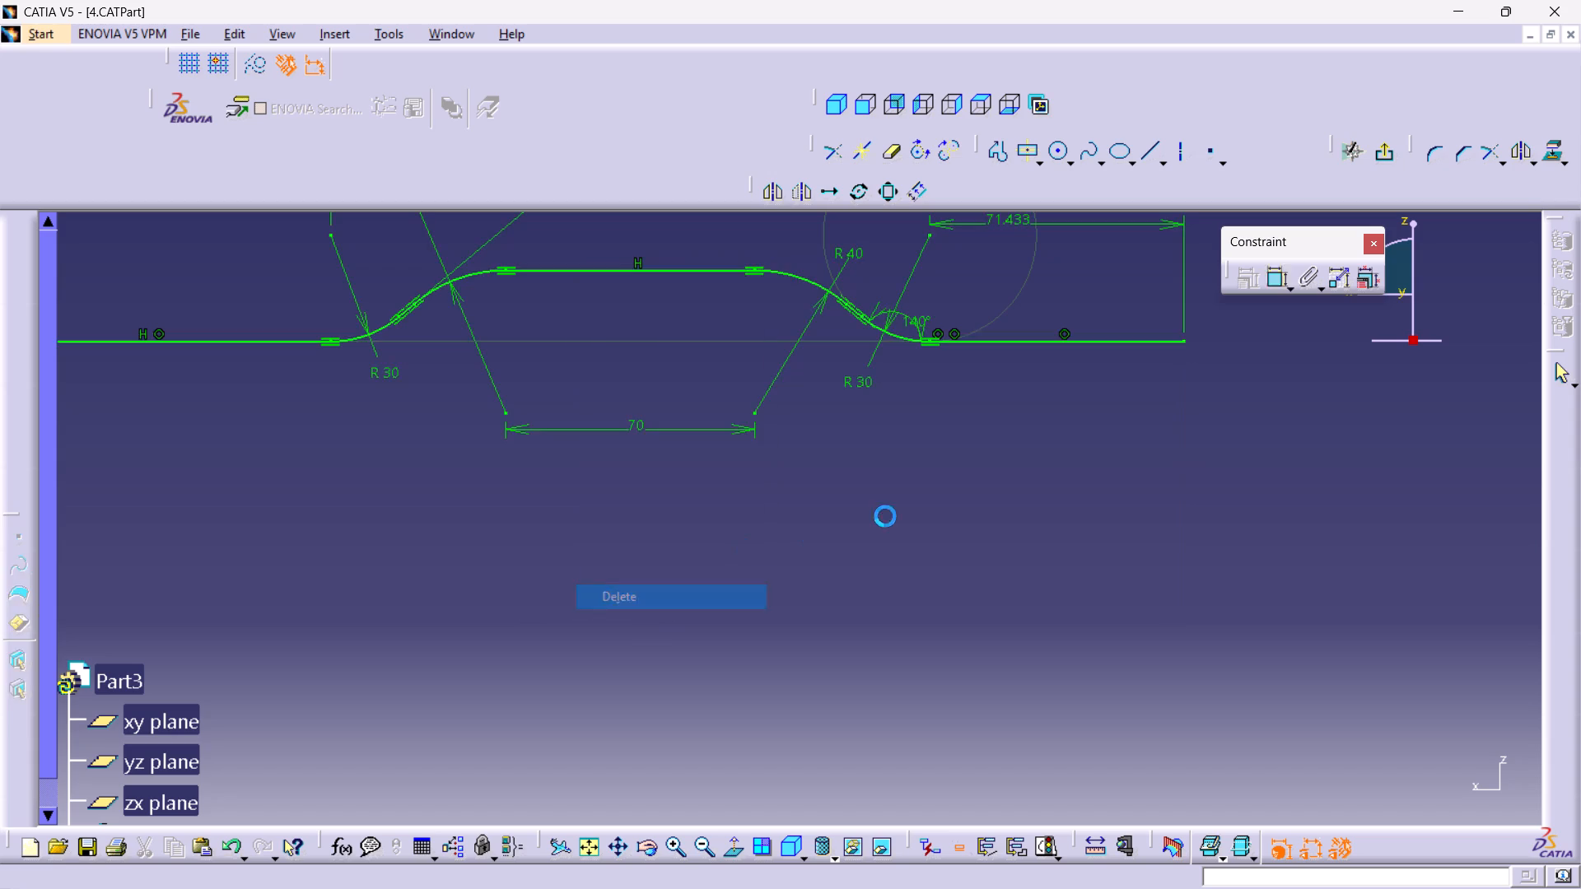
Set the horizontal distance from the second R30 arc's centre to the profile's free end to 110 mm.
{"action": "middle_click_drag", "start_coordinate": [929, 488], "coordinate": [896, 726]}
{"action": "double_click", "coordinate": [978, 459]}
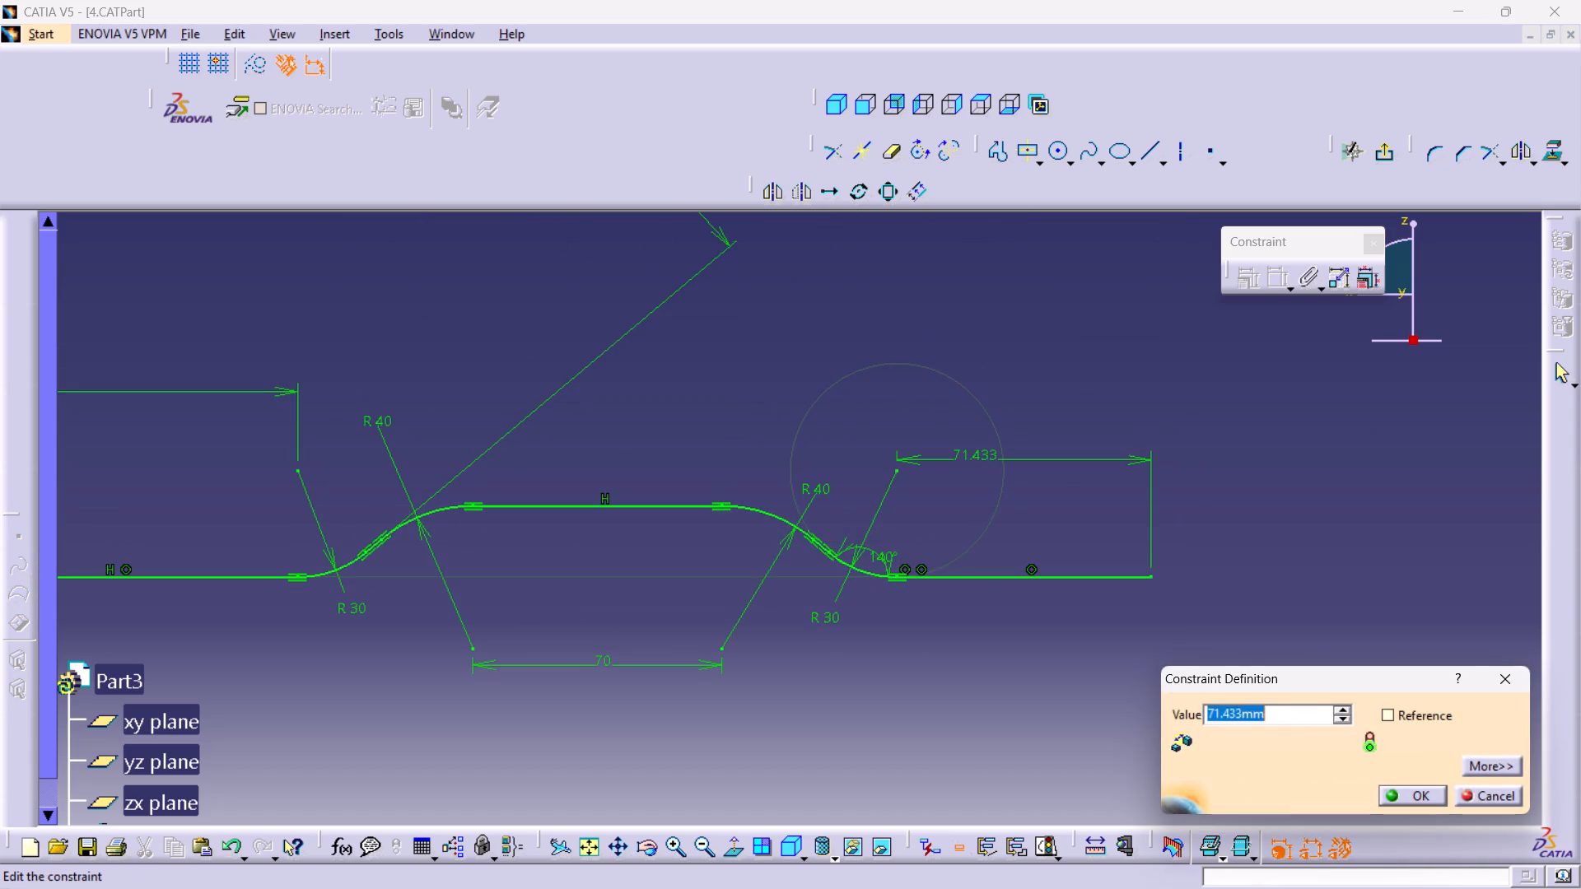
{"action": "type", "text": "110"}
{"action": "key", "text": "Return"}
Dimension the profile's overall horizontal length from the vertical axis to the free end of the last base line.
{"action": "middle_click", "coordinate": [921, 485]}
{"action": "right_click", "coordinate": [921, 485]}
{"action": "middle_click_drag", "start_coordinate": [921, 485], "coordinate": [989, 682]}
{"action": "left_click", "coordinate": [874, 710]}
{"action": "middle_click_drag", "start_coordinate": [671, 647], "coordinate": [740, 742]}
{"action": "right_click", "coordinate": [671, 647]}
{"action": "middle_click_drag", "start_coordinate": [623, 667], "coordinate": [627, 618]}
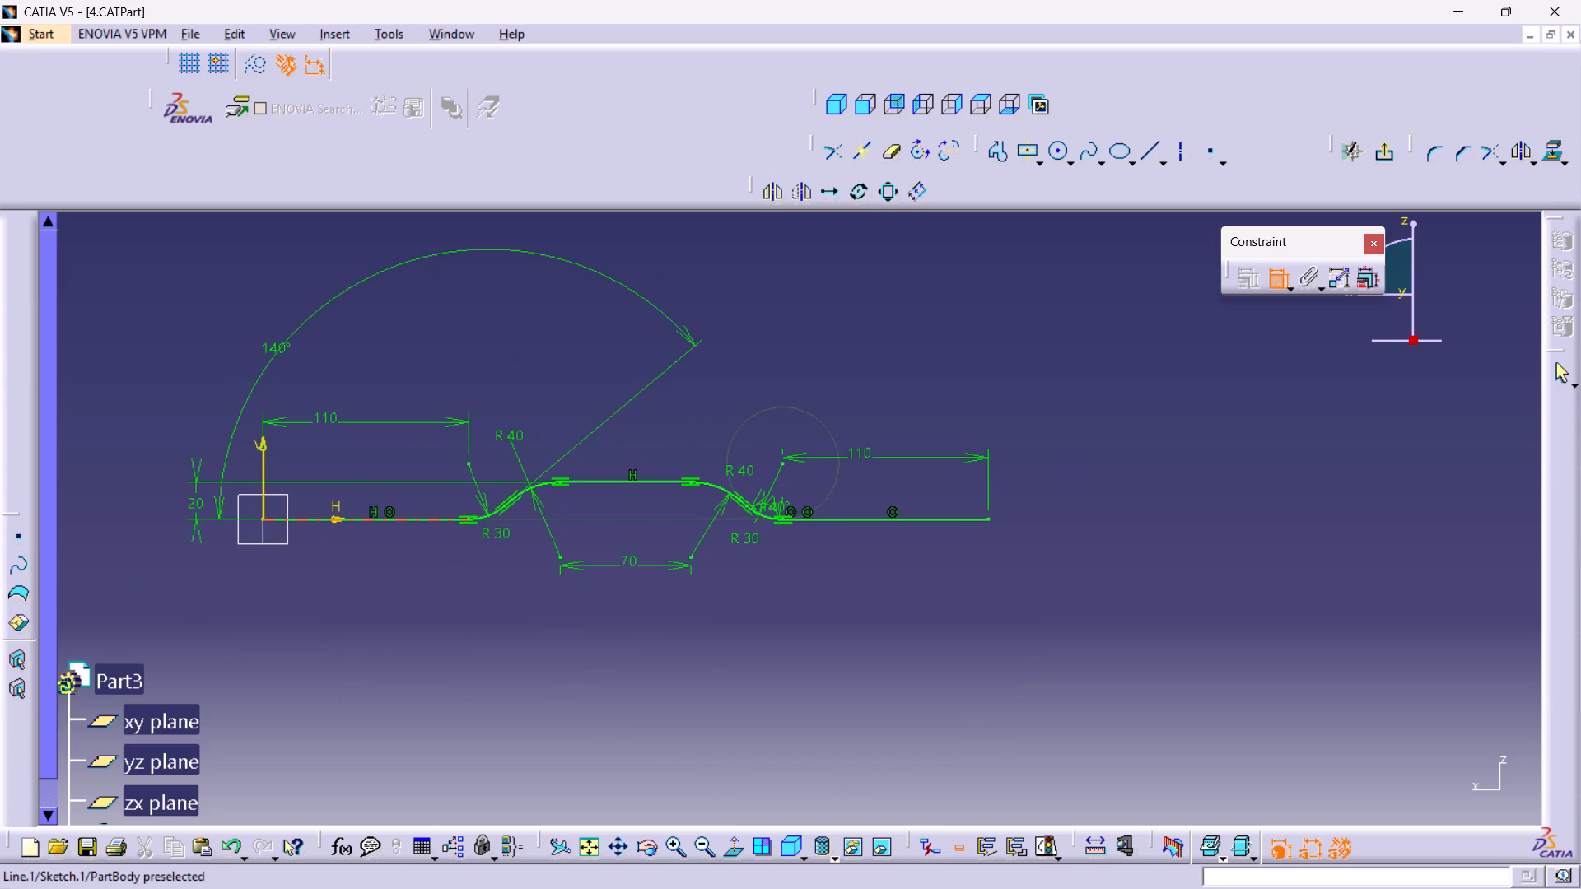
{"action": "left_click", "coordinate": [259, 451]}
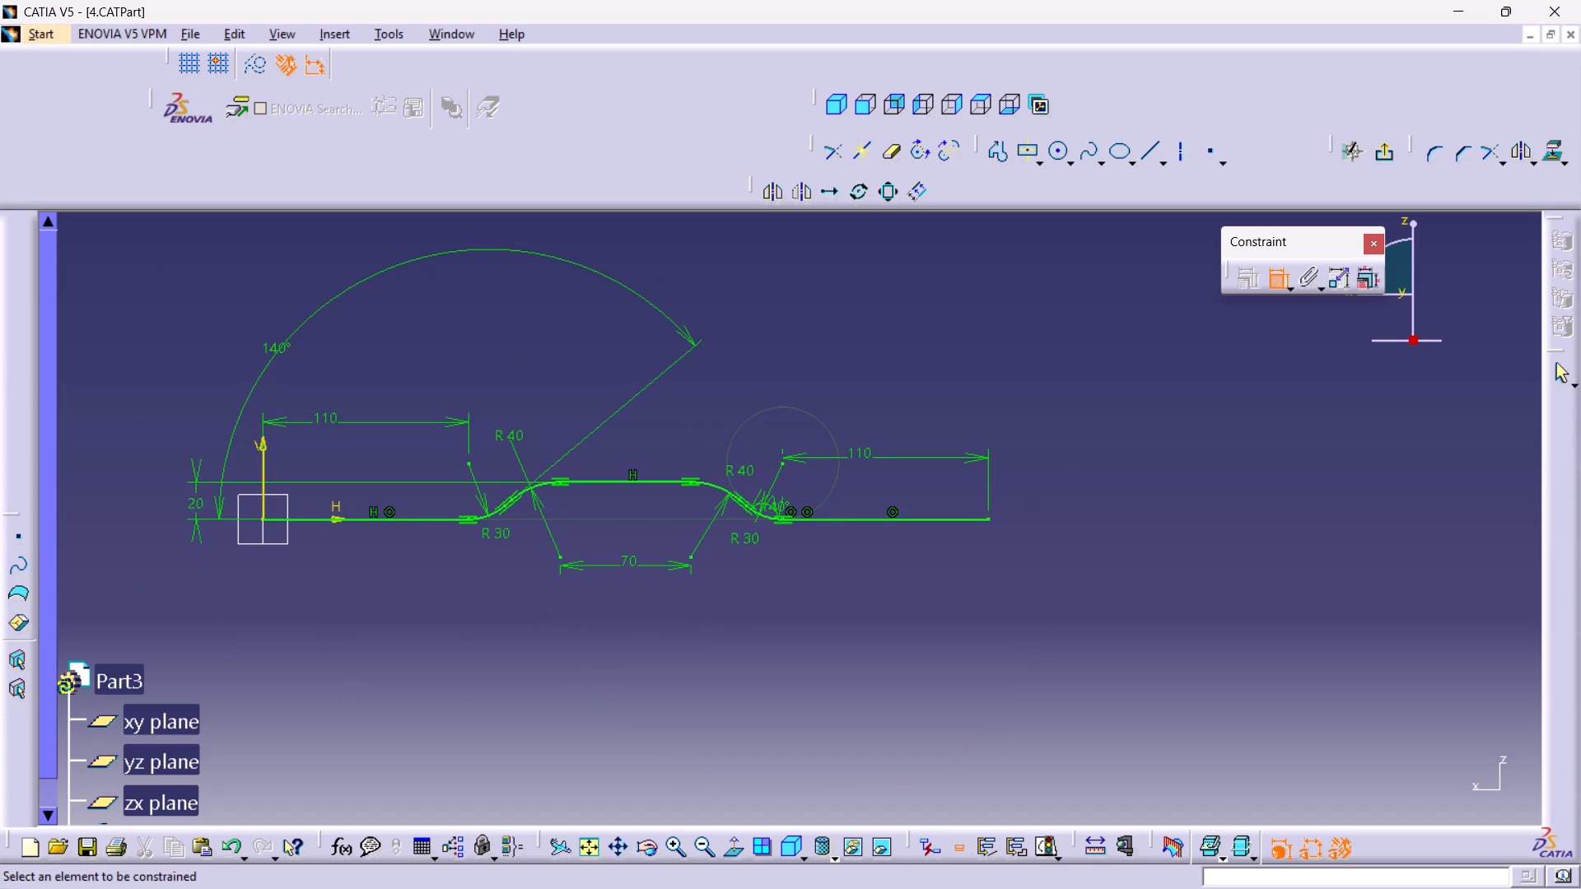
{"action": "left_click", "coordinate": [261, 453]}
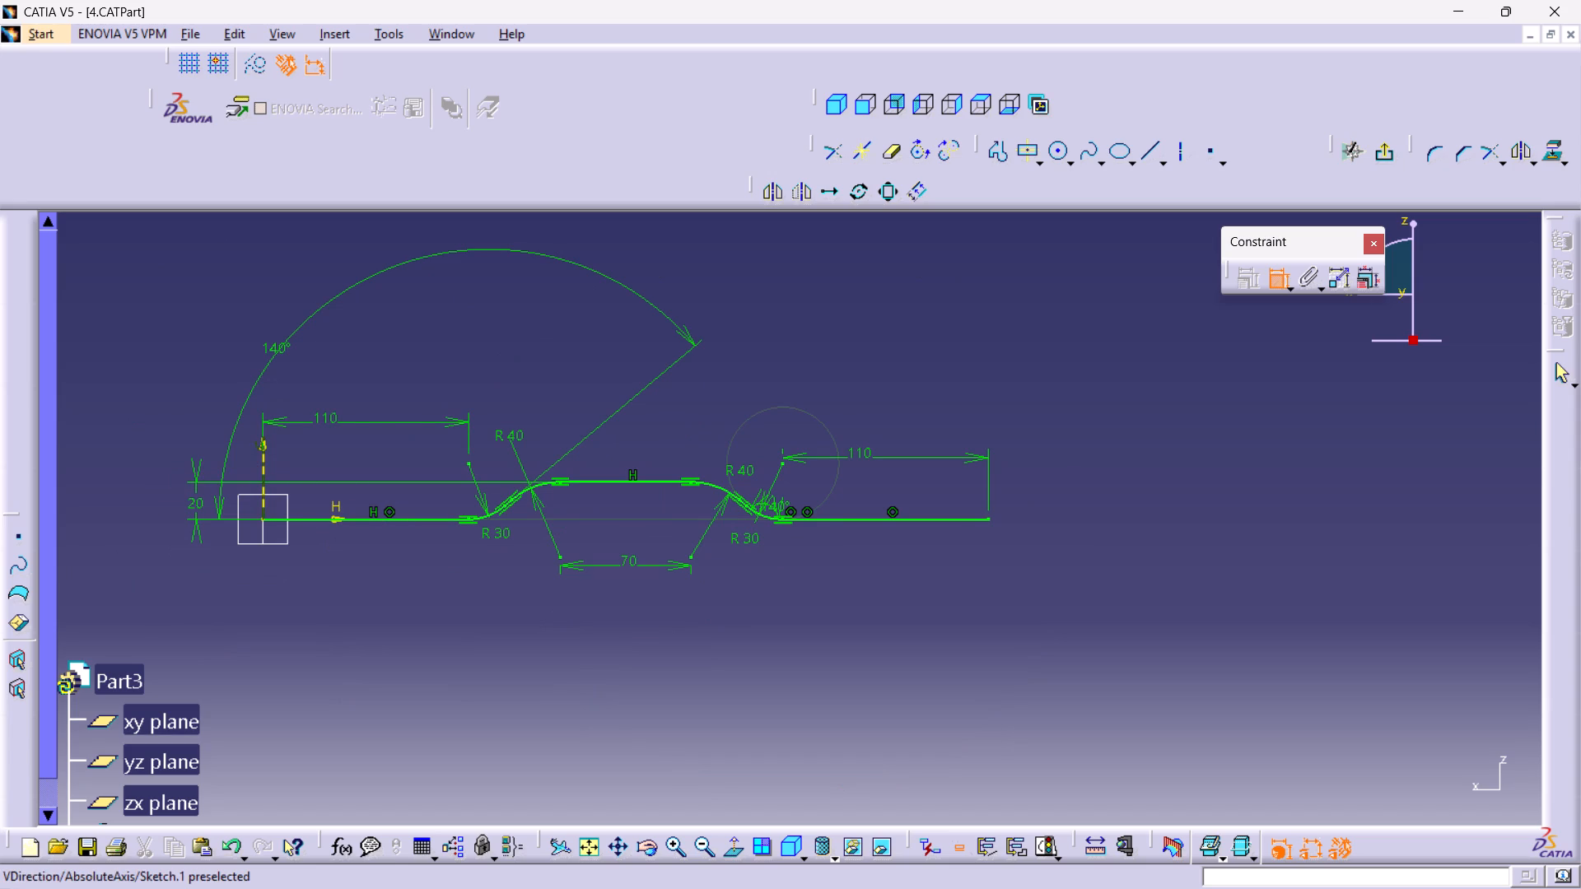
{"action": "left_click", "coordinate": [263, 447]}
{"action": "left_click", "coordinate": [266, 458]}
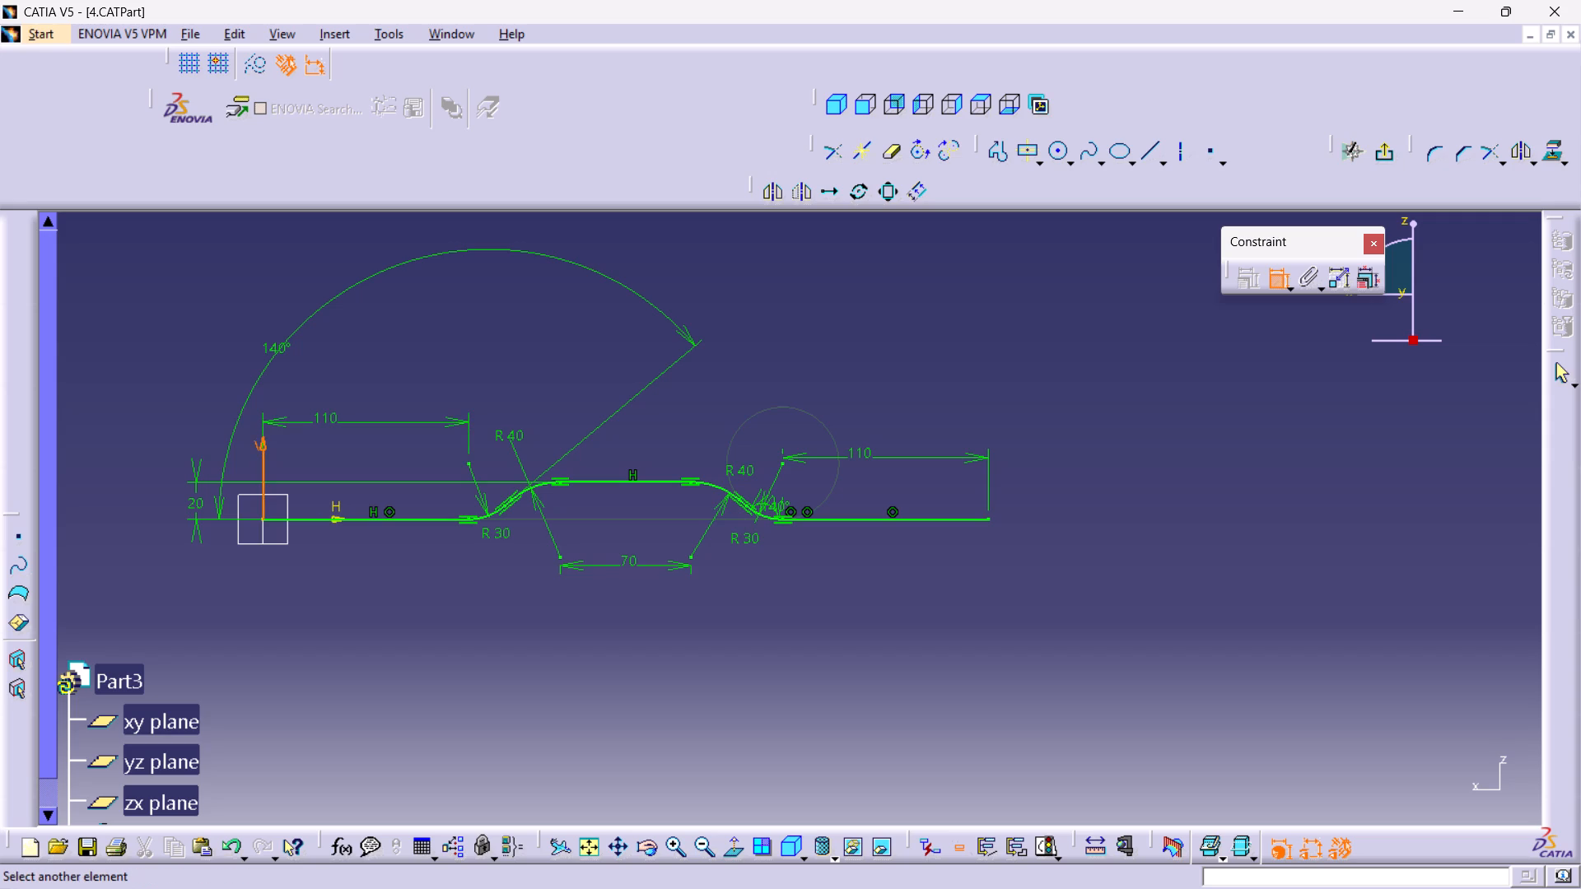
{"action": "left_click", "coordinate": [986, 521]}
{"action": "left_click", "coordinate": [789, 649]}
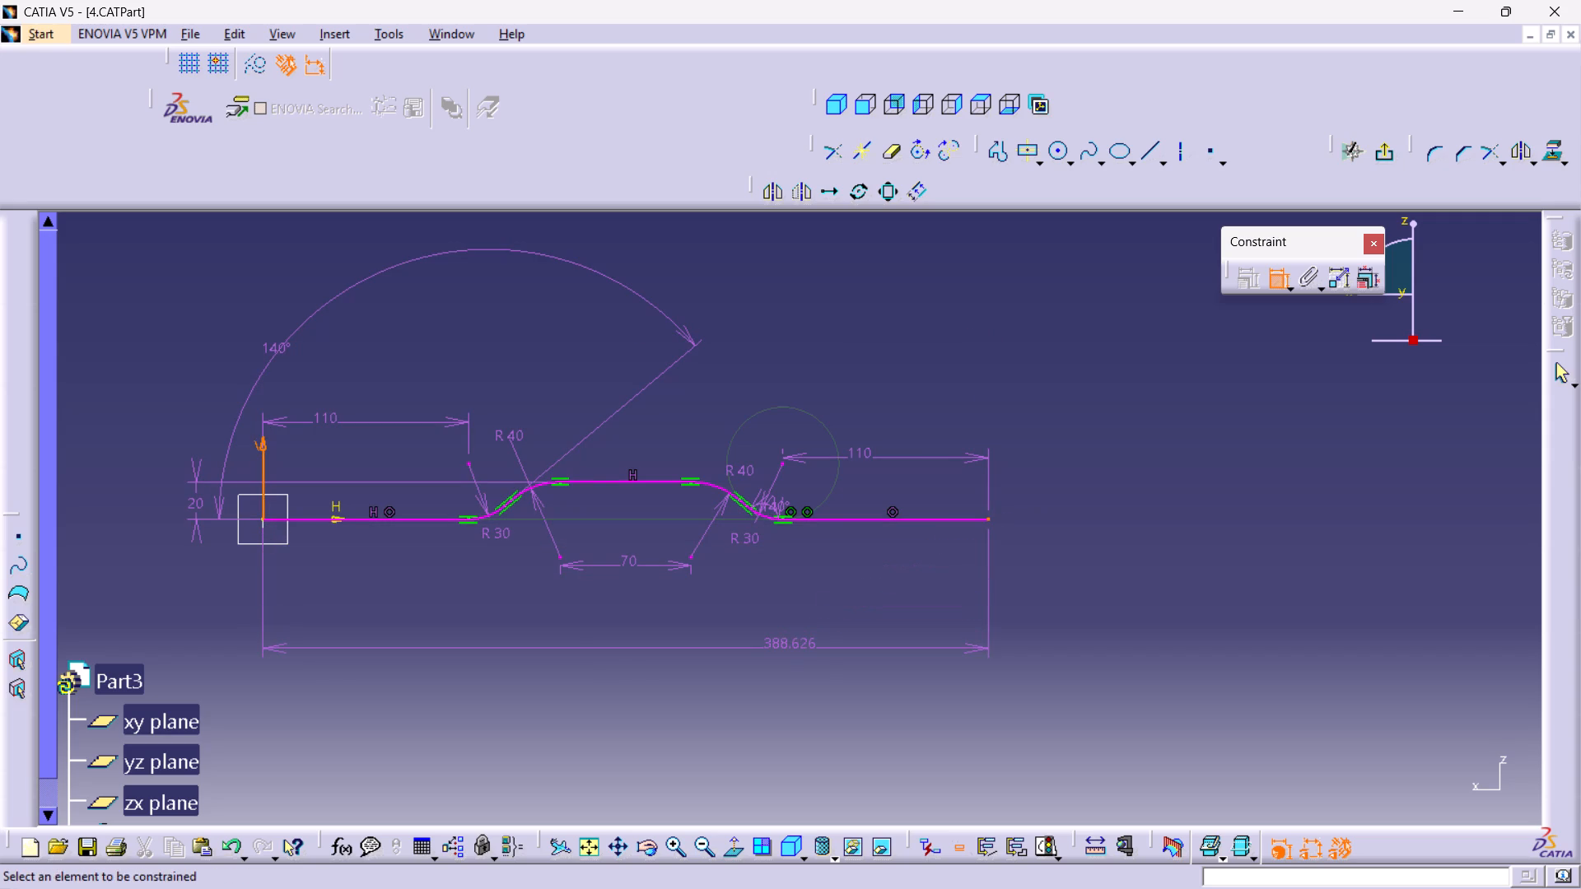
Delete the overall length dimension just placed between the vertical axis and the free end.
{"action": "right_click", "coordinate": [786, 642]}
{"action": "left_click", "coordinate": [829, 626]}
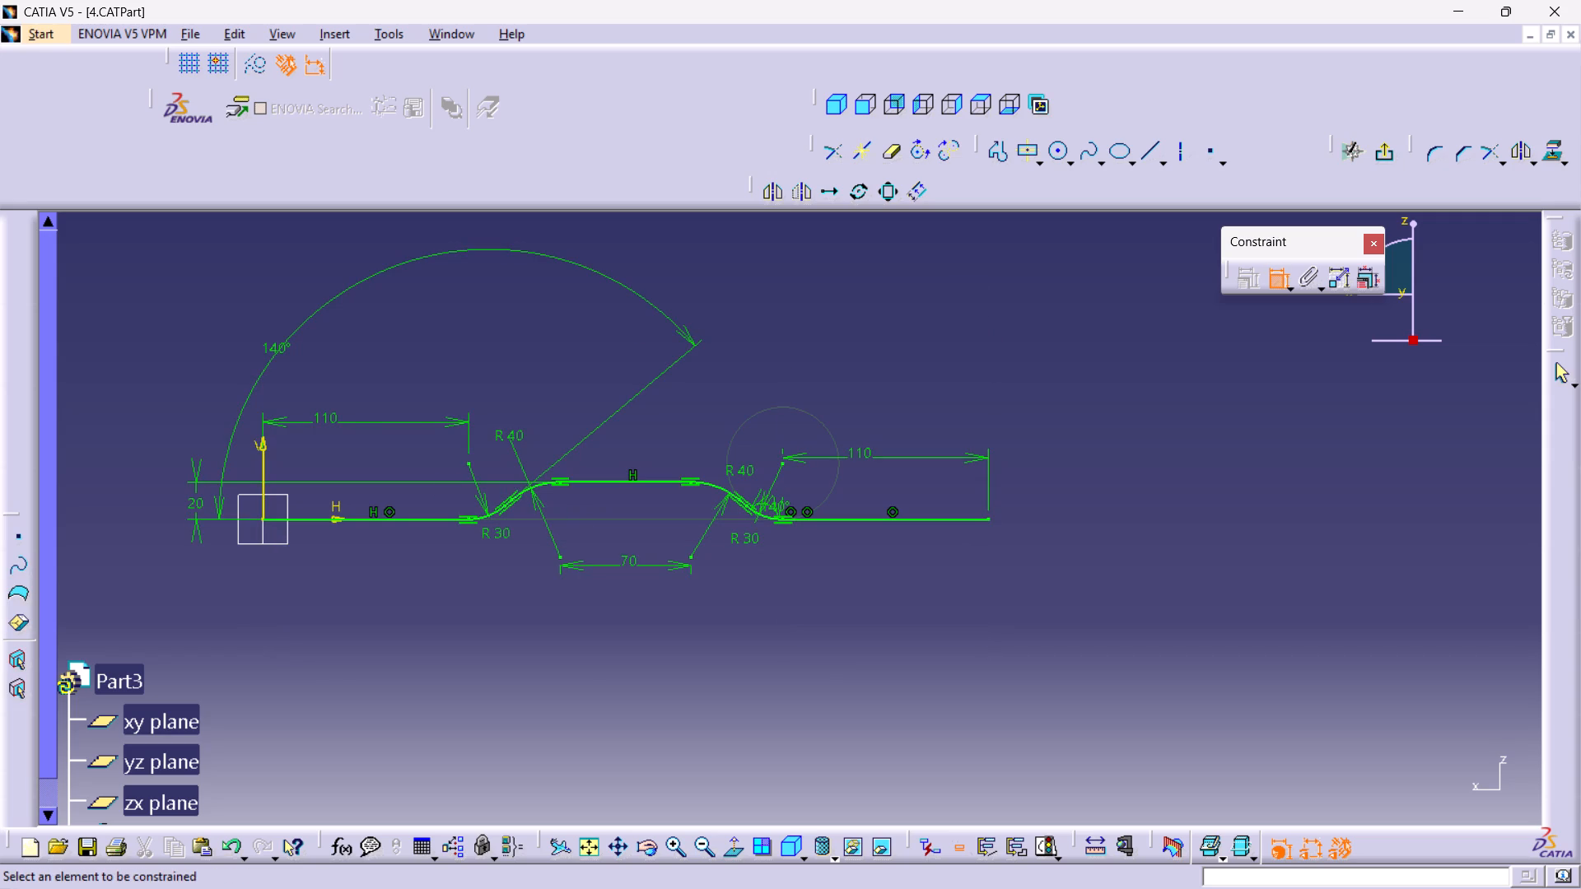
Delete the 110 mm dimension between the vertical axis and the first R30 arc's centre.
{"action": "right_click", "coordinate": [324, 418]}
{"action": "left_click", "coordinate": [401, 755]}
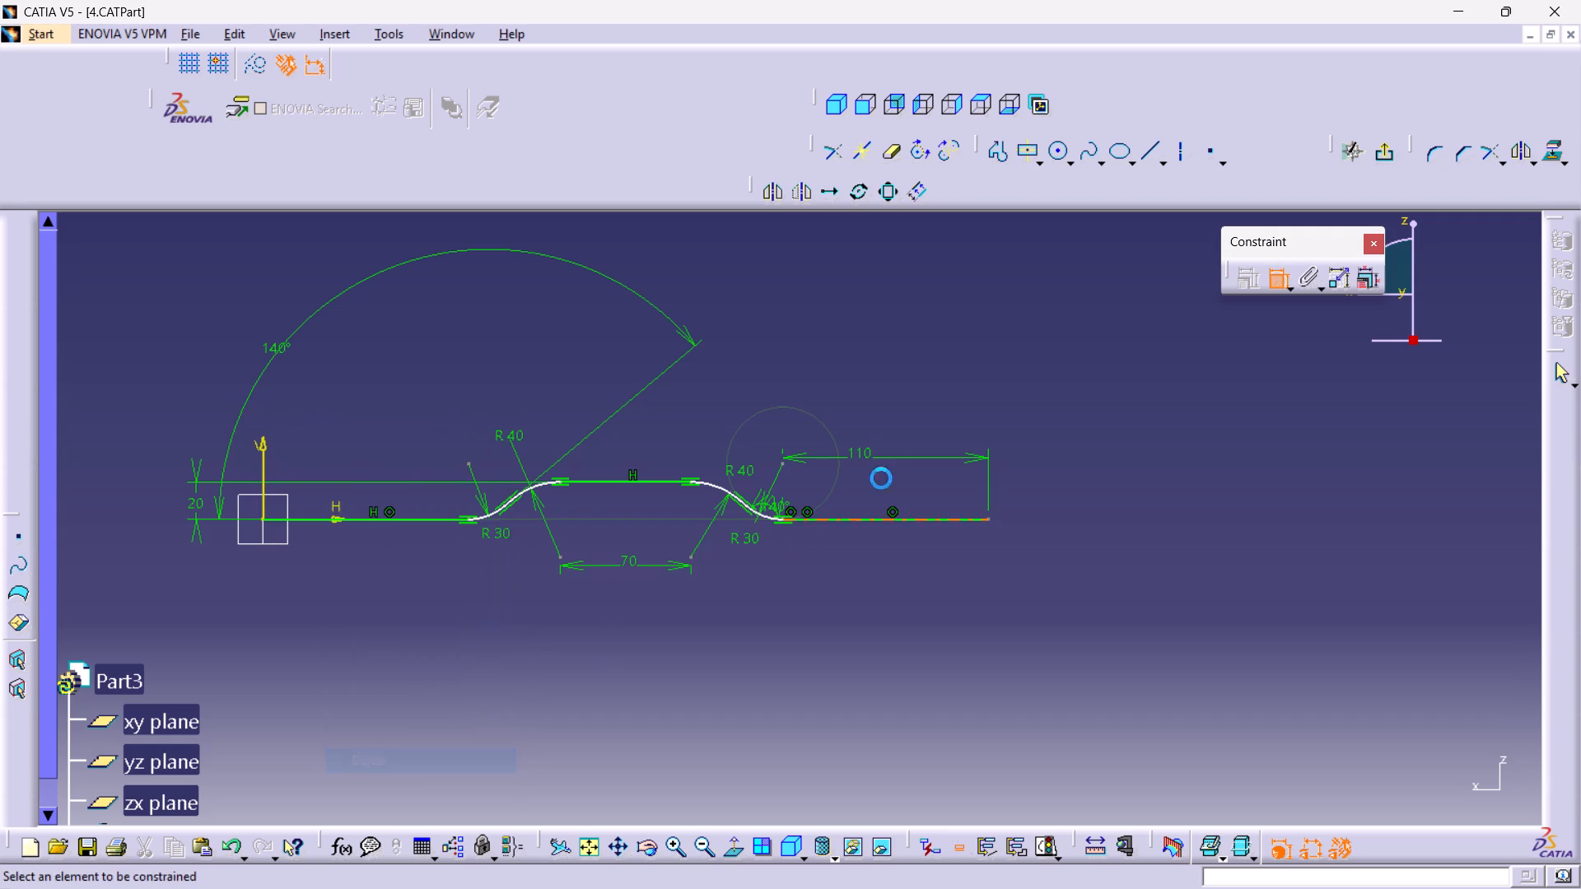
Delete the 110 mm dimension between the second R30 arc's centre and the profile's free end.
{"action": "right_click", "coordinate": [855, 454]}
{"action": "left_click", "coordinate": [898, 855]}
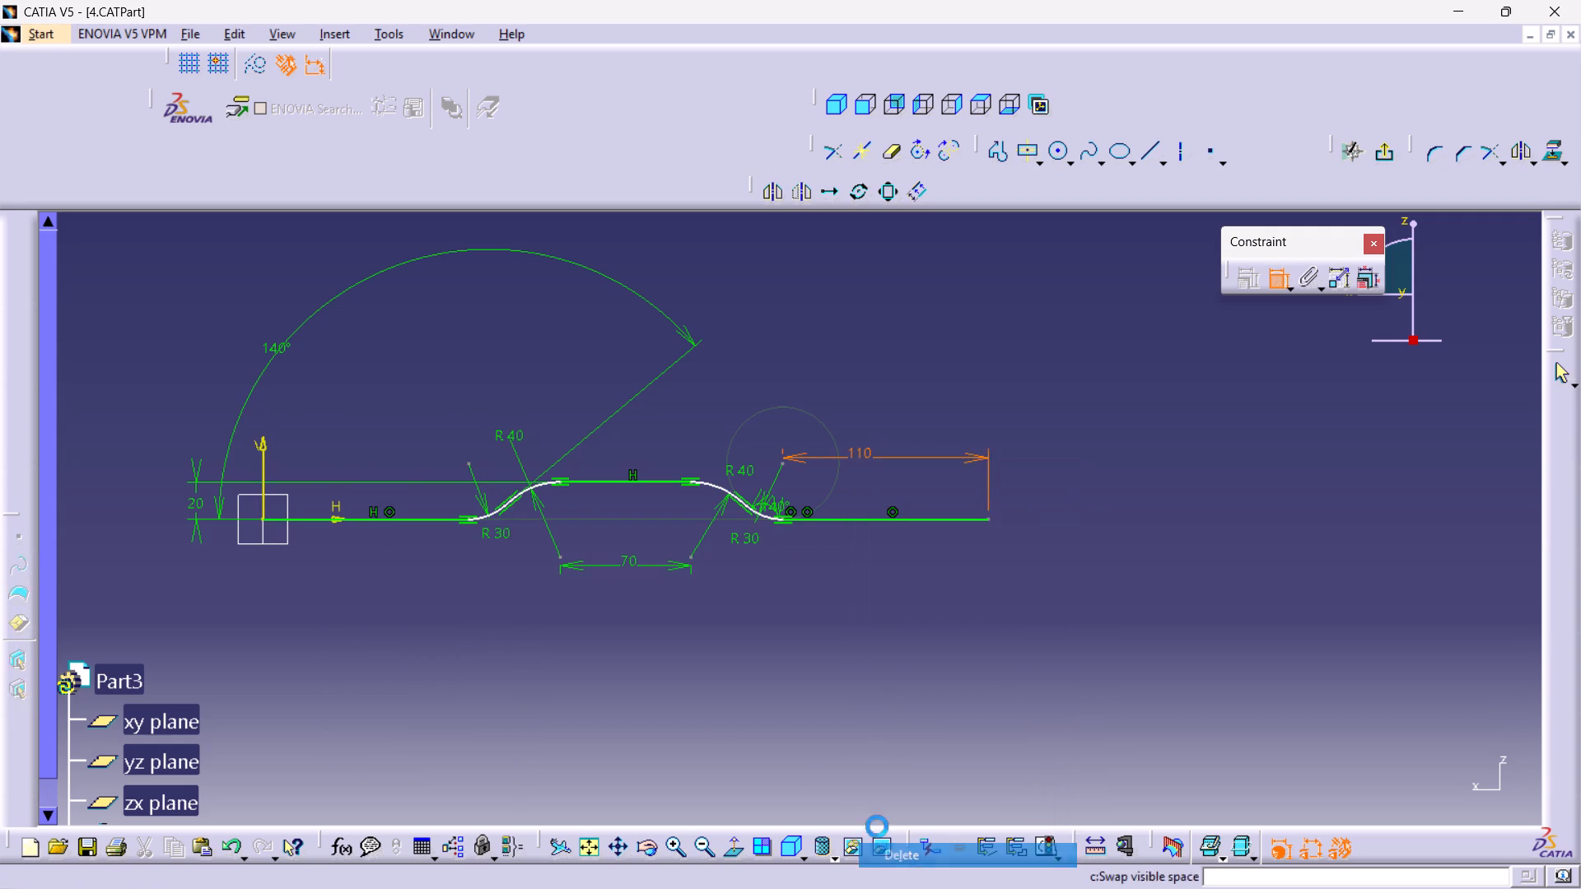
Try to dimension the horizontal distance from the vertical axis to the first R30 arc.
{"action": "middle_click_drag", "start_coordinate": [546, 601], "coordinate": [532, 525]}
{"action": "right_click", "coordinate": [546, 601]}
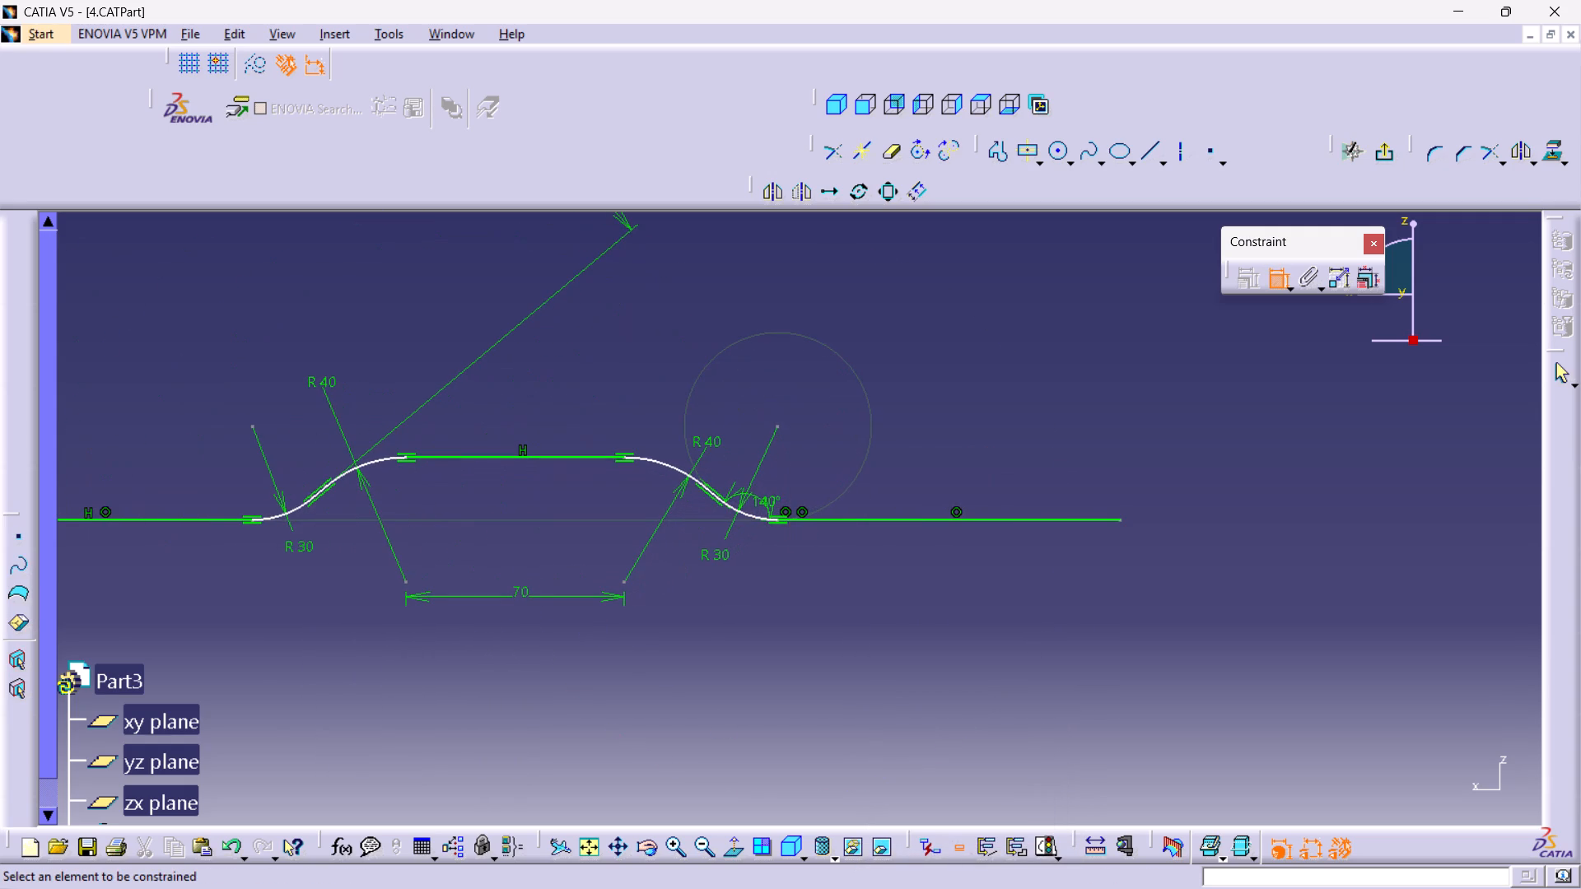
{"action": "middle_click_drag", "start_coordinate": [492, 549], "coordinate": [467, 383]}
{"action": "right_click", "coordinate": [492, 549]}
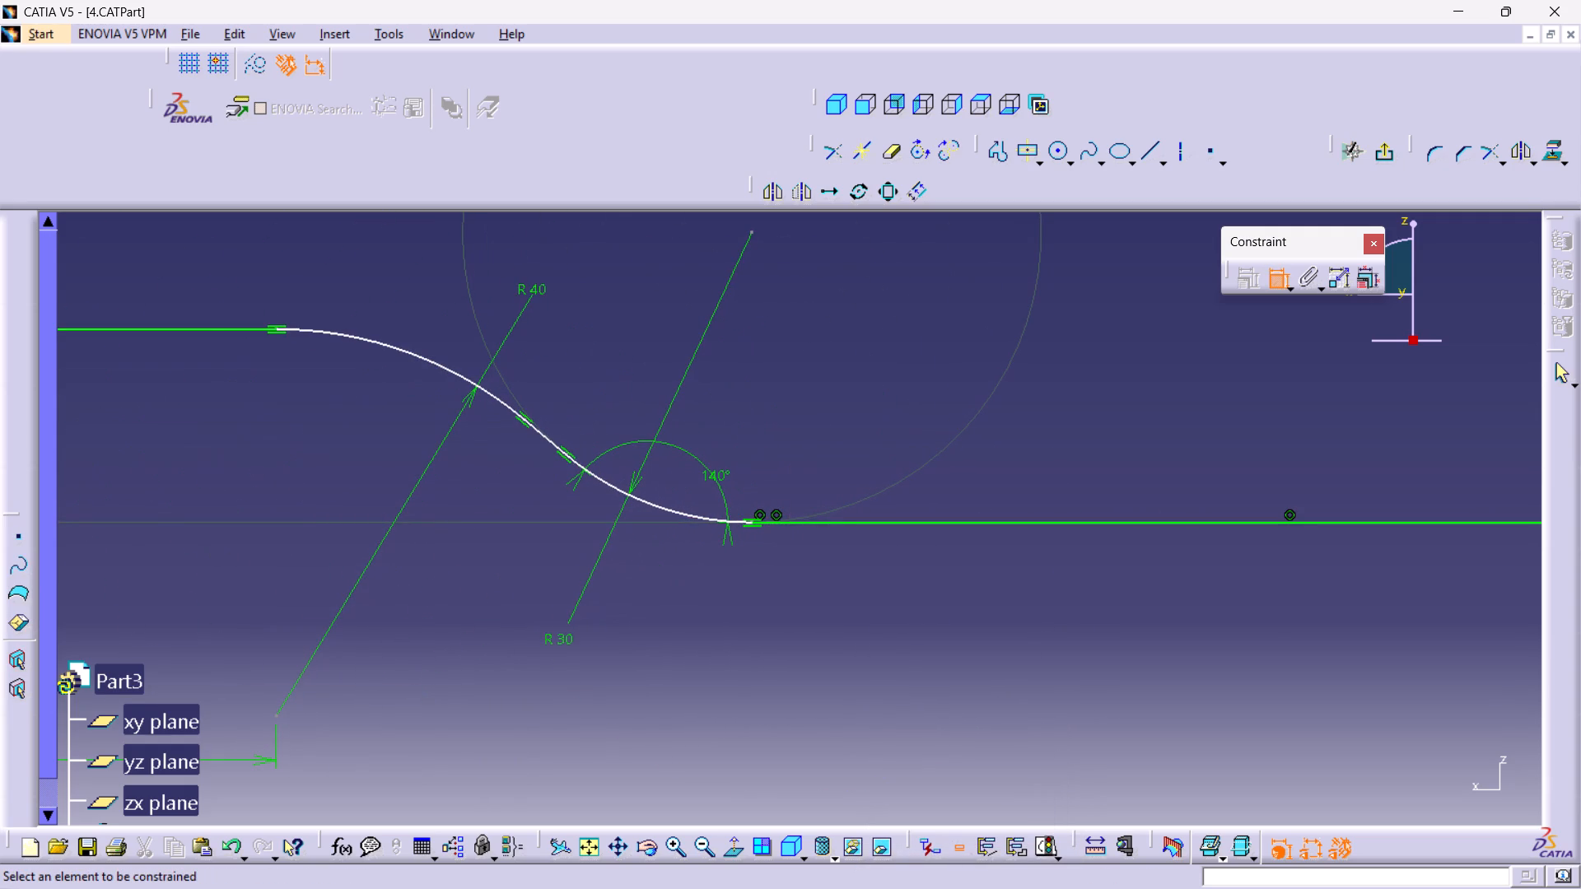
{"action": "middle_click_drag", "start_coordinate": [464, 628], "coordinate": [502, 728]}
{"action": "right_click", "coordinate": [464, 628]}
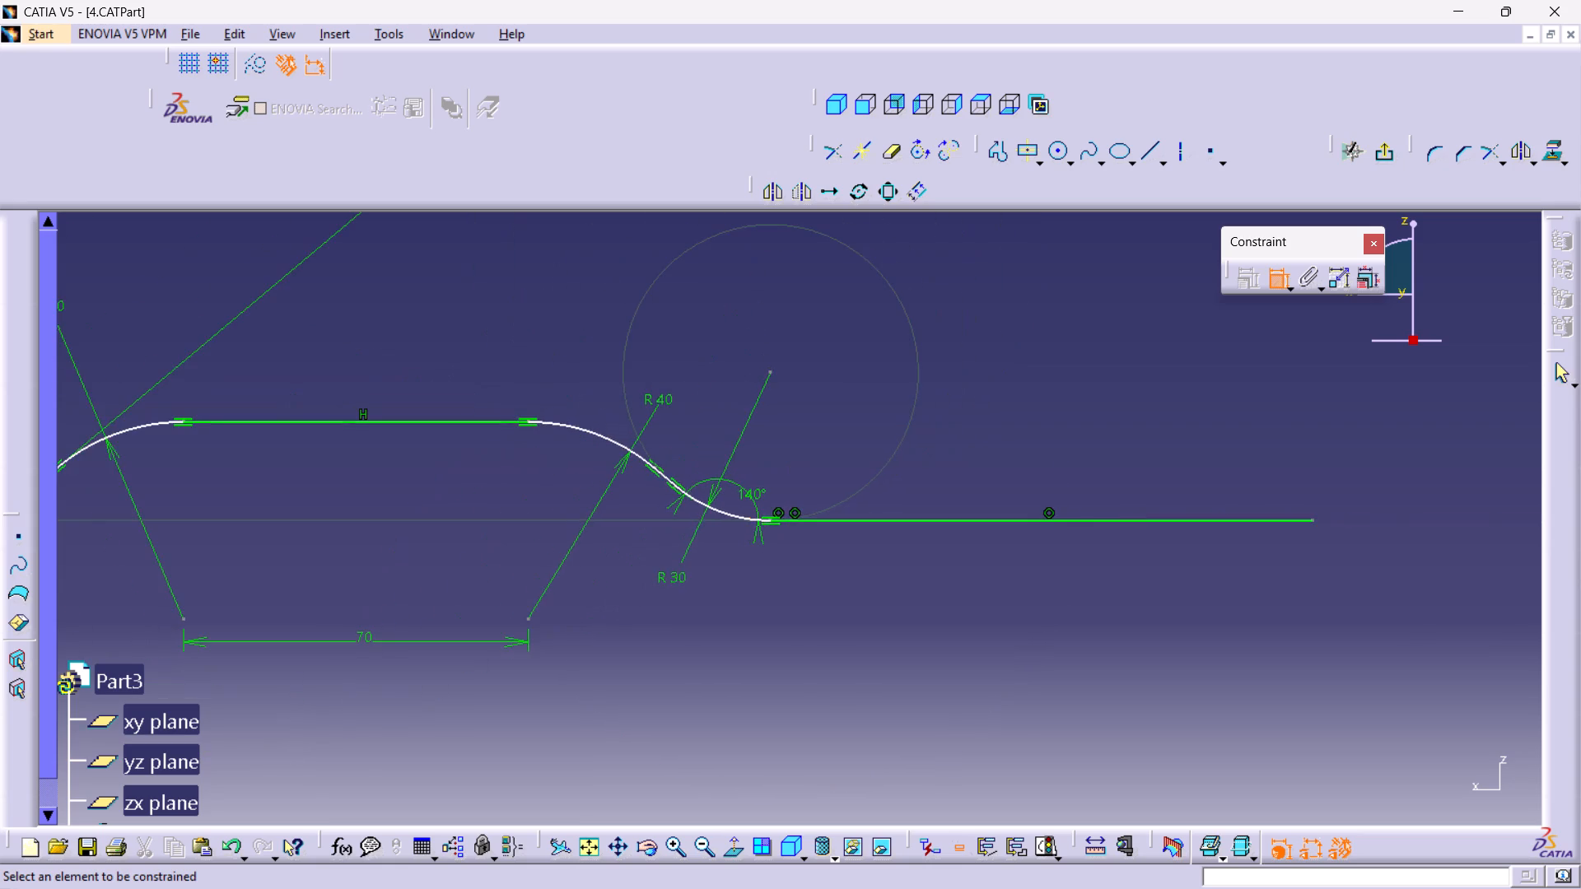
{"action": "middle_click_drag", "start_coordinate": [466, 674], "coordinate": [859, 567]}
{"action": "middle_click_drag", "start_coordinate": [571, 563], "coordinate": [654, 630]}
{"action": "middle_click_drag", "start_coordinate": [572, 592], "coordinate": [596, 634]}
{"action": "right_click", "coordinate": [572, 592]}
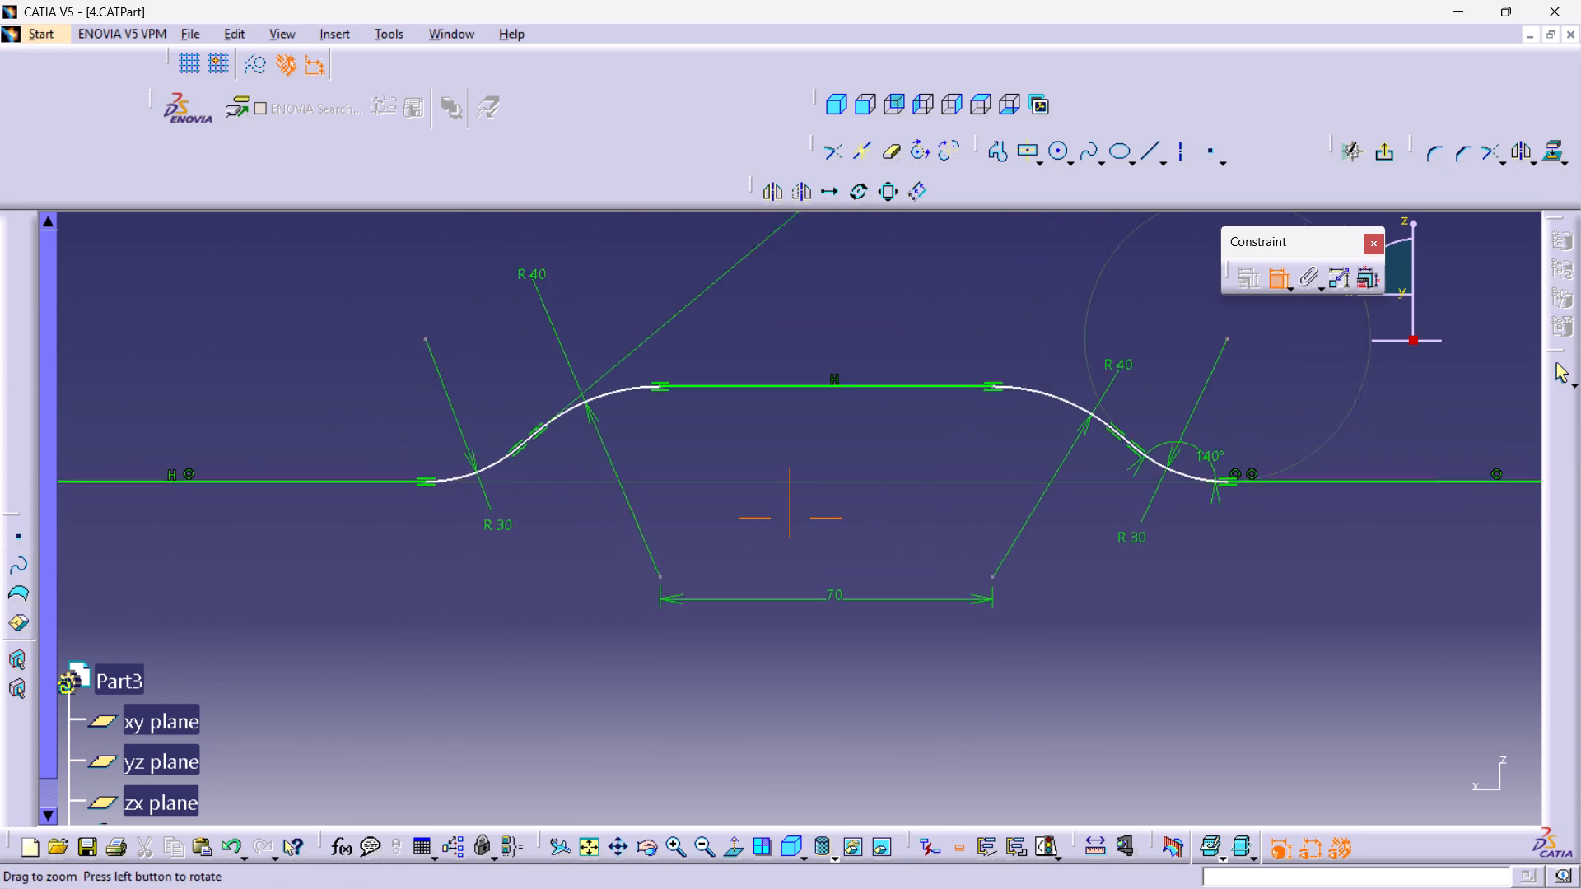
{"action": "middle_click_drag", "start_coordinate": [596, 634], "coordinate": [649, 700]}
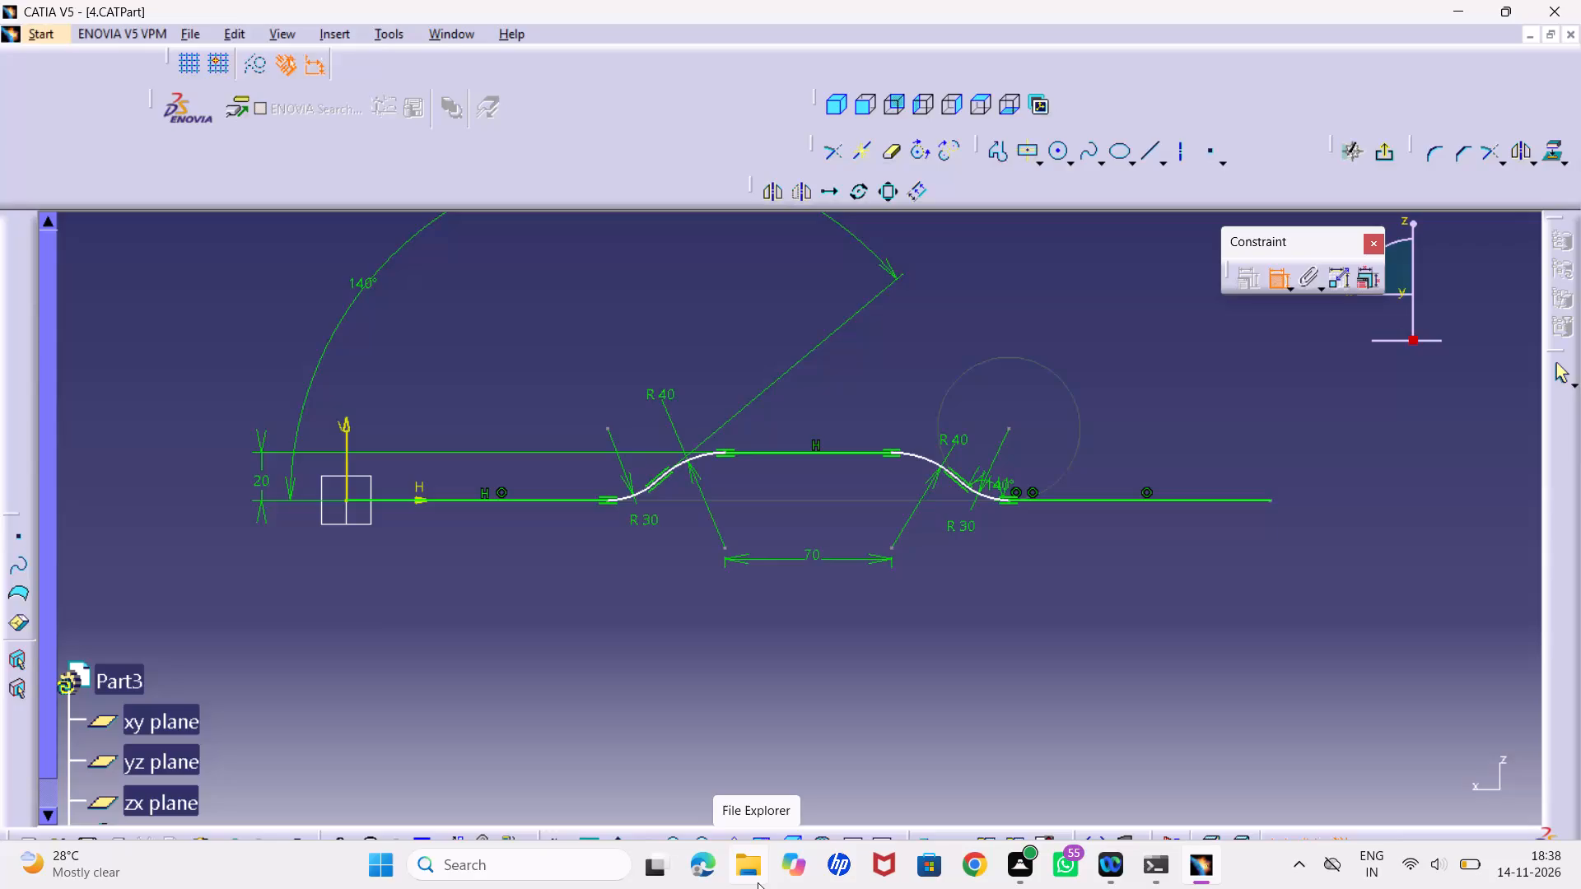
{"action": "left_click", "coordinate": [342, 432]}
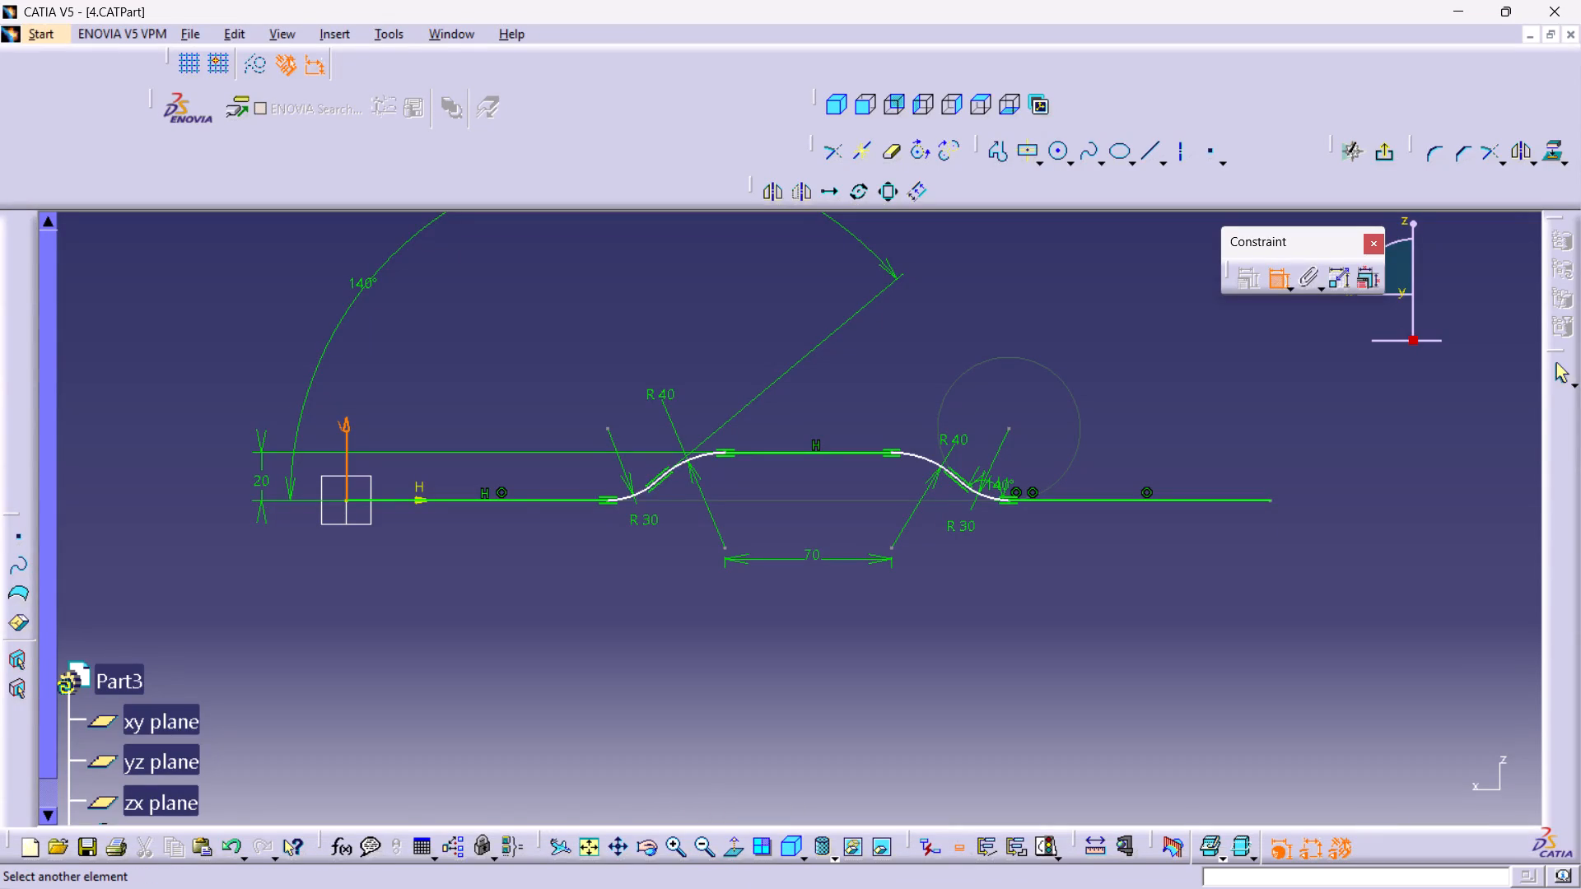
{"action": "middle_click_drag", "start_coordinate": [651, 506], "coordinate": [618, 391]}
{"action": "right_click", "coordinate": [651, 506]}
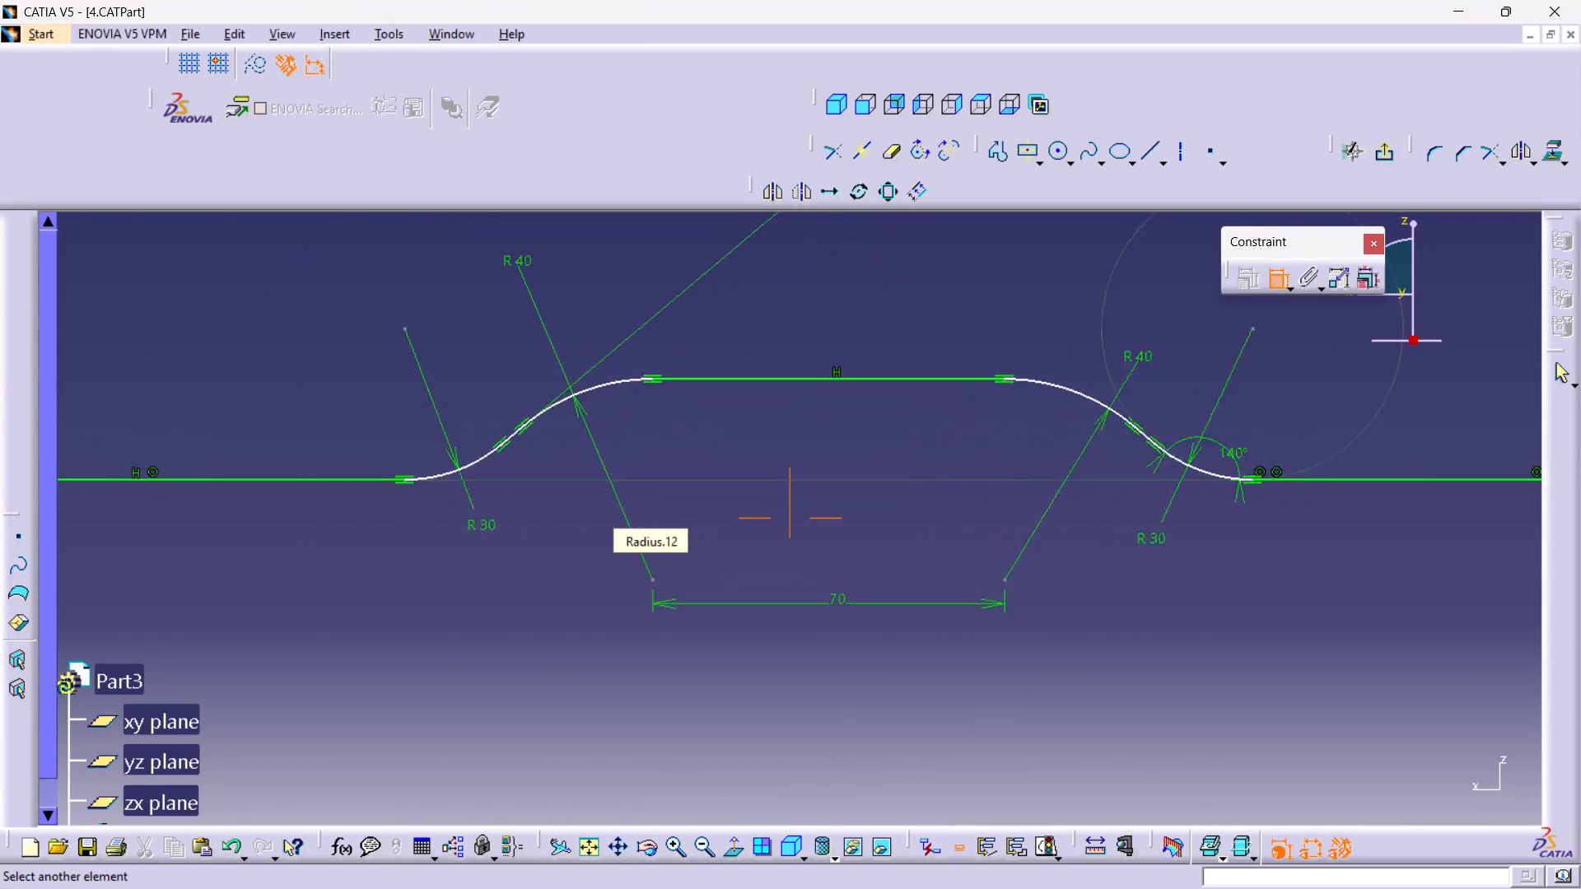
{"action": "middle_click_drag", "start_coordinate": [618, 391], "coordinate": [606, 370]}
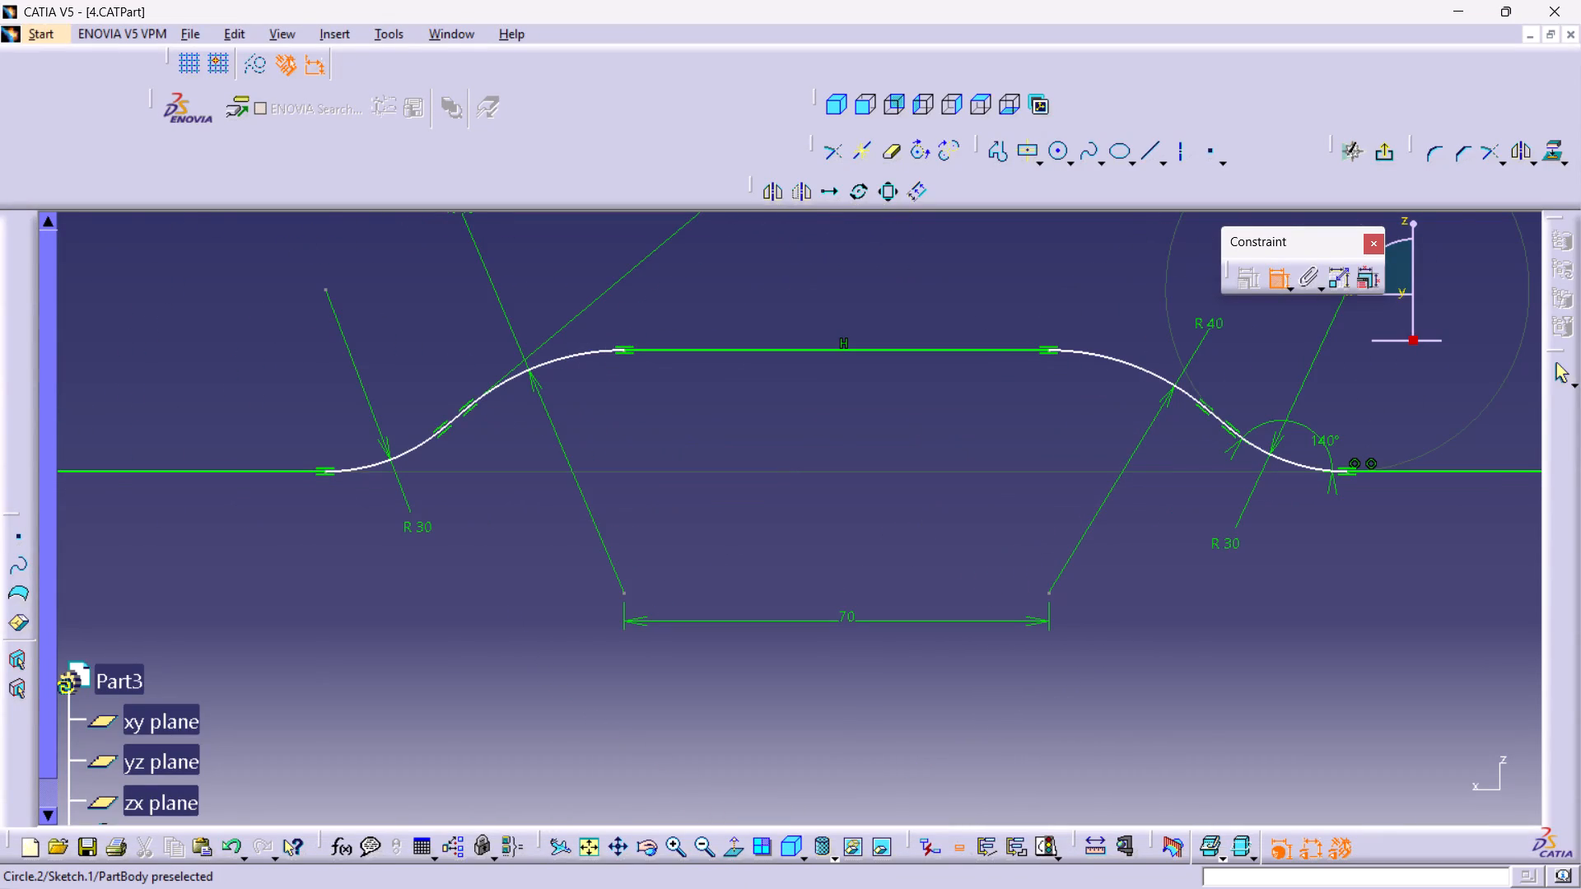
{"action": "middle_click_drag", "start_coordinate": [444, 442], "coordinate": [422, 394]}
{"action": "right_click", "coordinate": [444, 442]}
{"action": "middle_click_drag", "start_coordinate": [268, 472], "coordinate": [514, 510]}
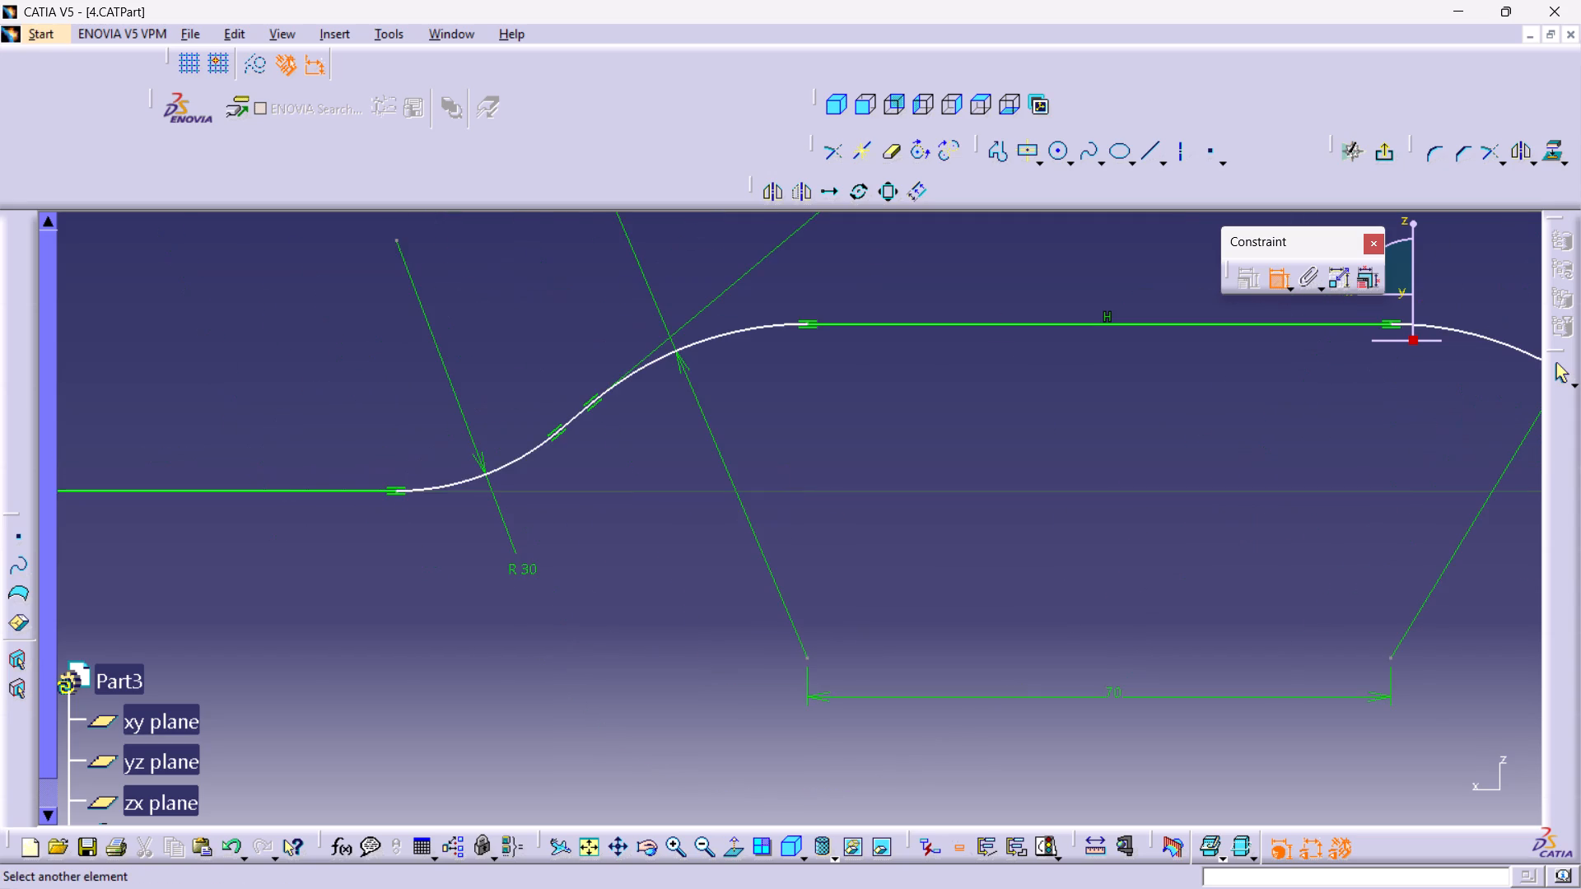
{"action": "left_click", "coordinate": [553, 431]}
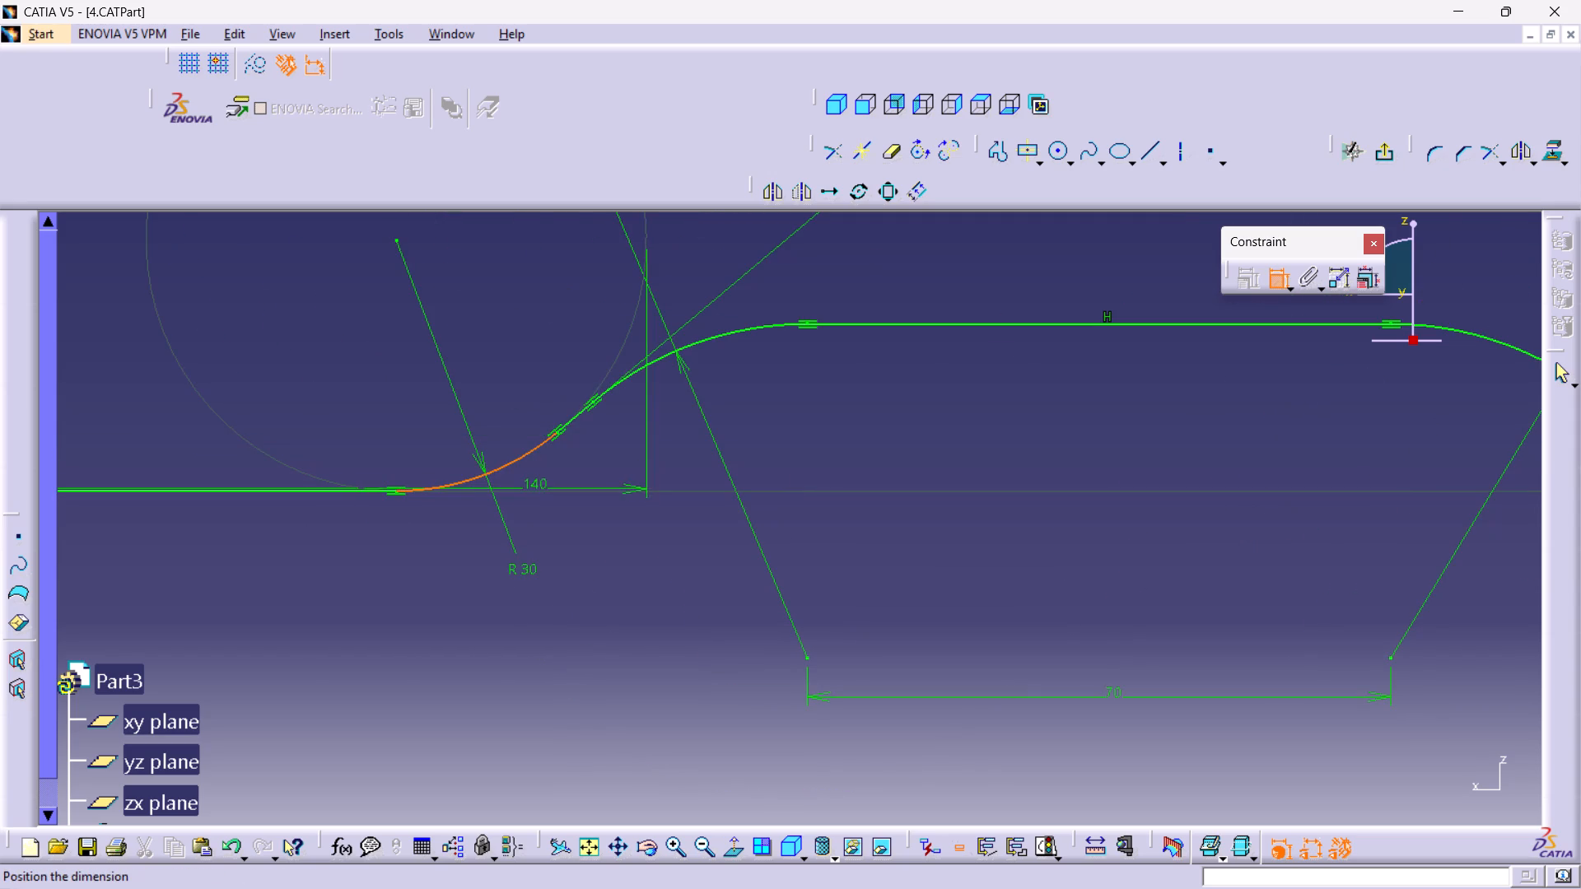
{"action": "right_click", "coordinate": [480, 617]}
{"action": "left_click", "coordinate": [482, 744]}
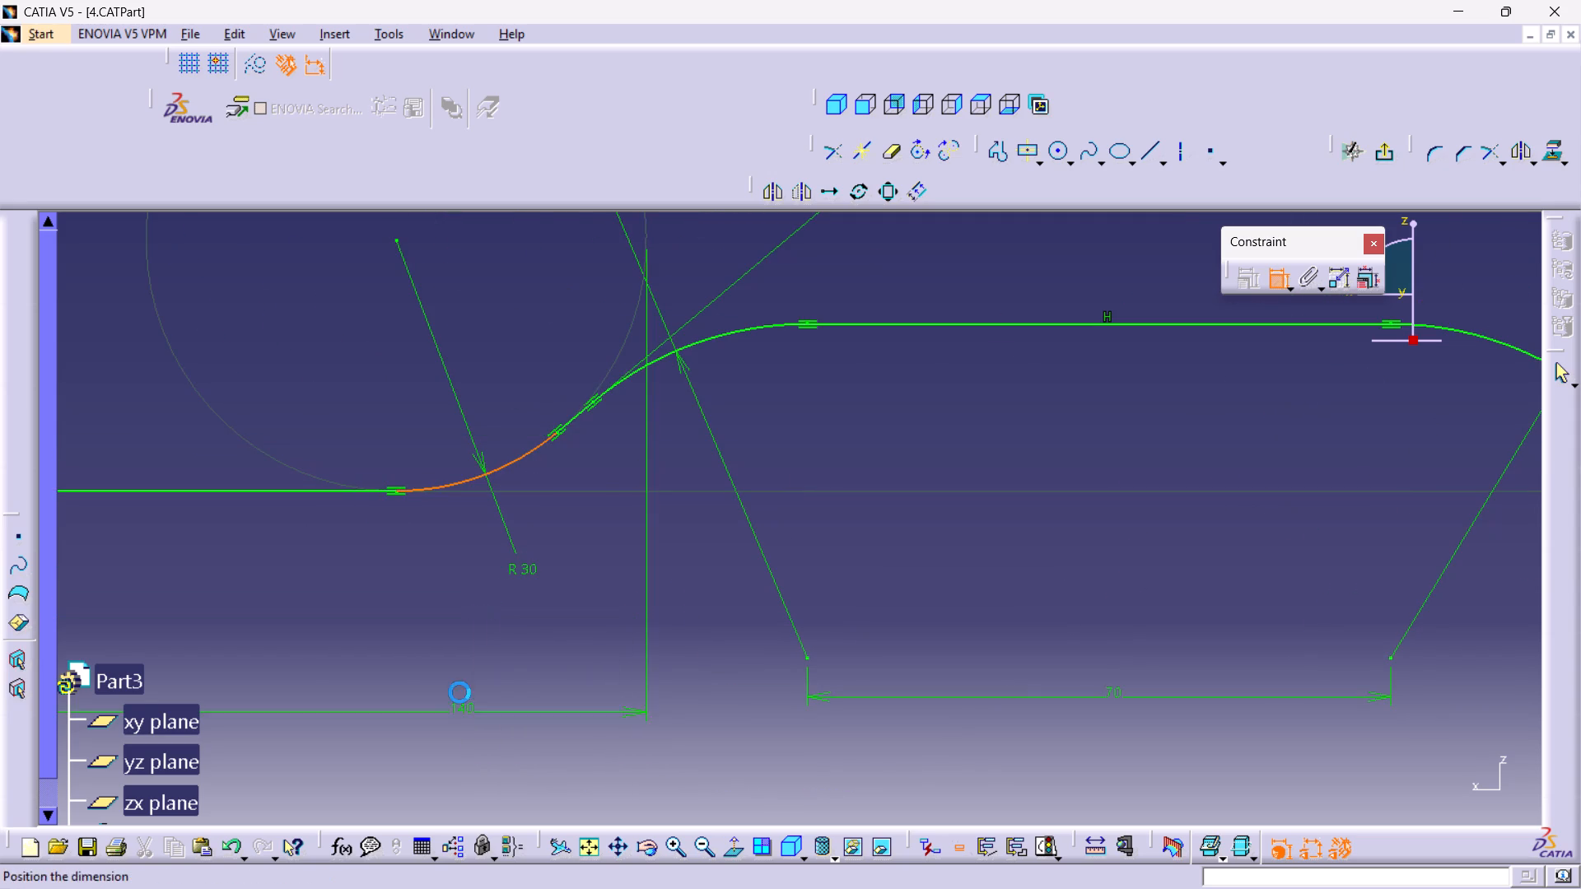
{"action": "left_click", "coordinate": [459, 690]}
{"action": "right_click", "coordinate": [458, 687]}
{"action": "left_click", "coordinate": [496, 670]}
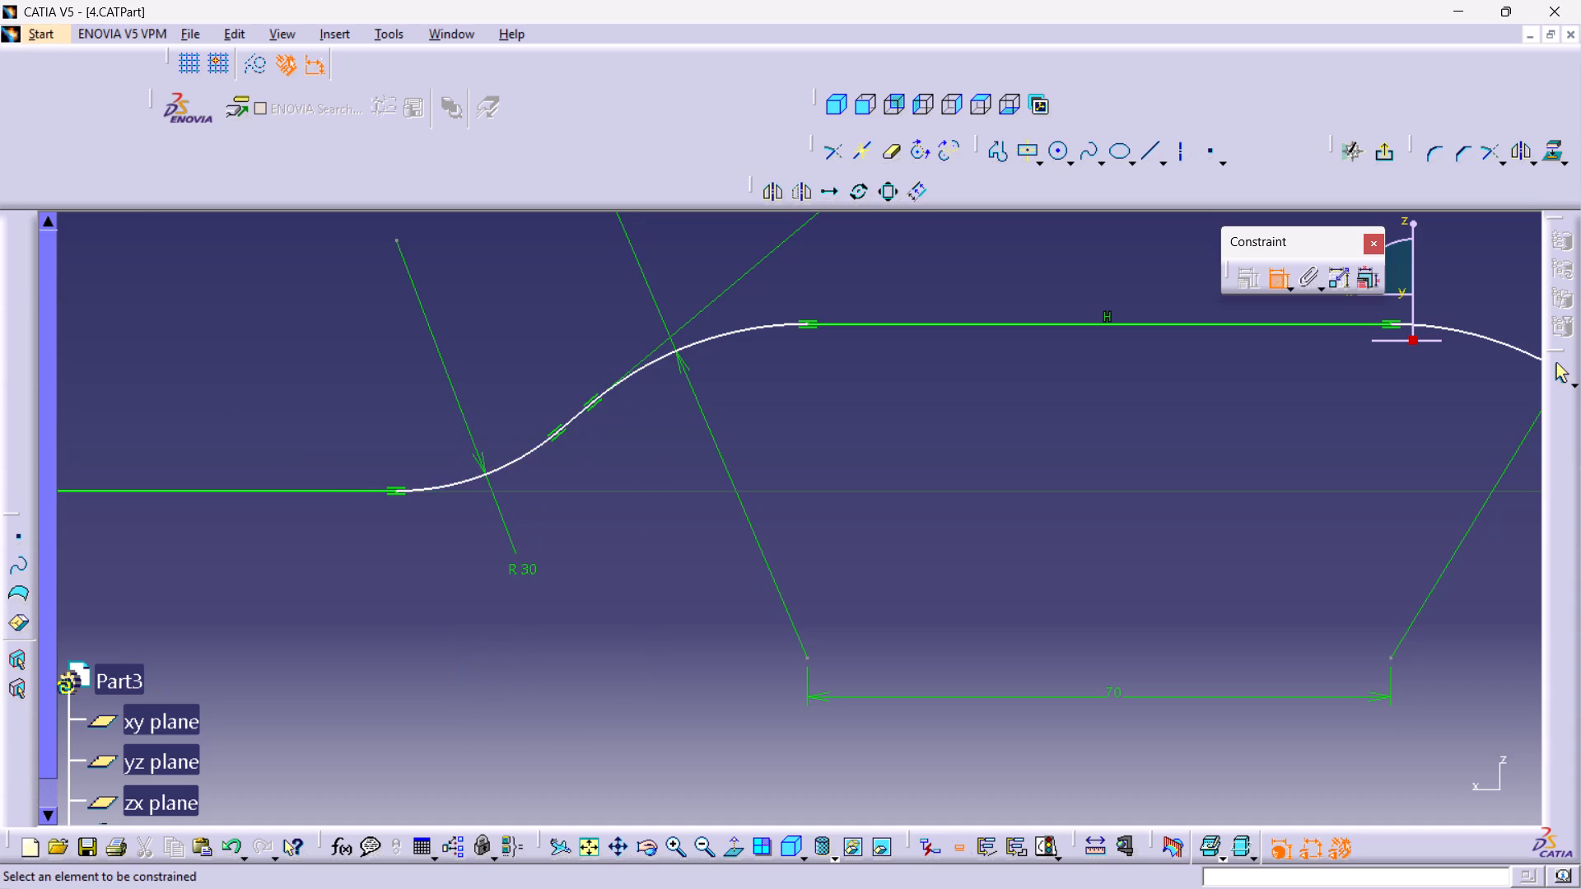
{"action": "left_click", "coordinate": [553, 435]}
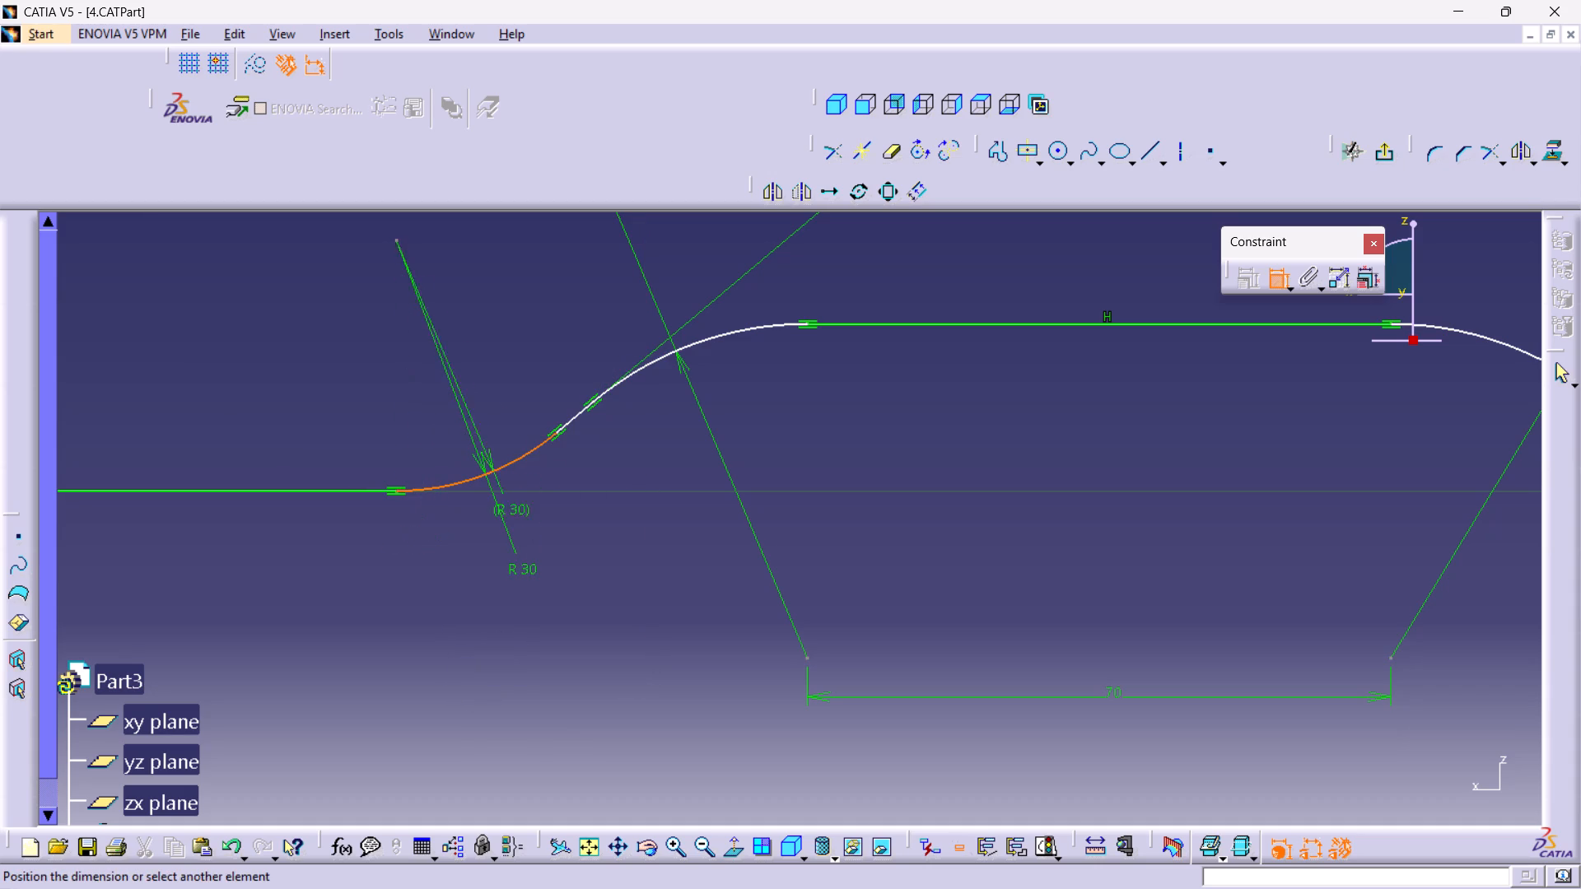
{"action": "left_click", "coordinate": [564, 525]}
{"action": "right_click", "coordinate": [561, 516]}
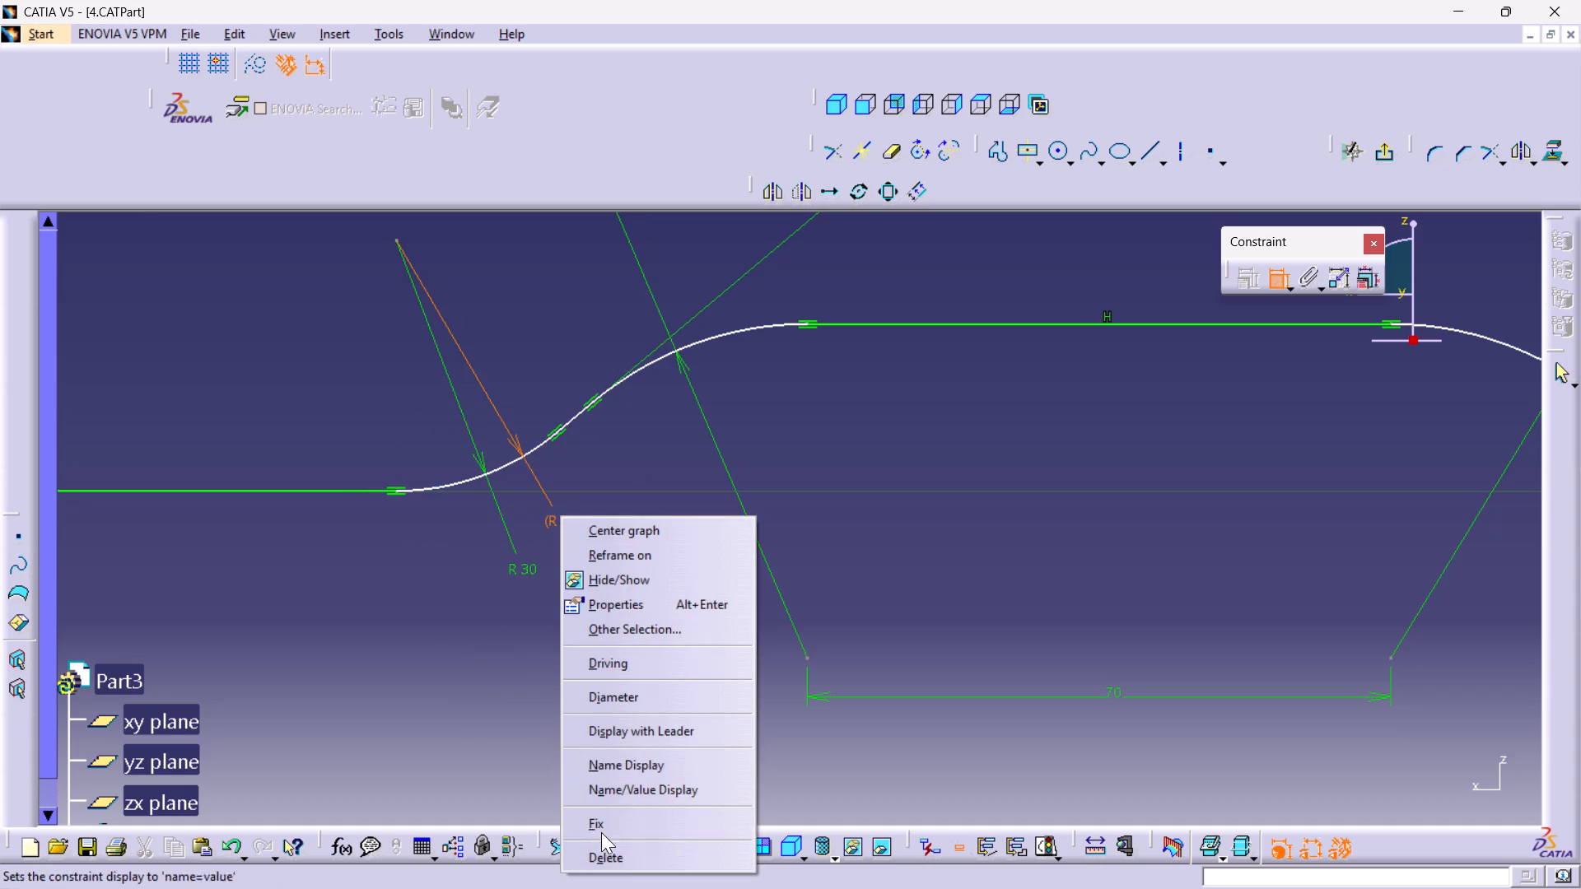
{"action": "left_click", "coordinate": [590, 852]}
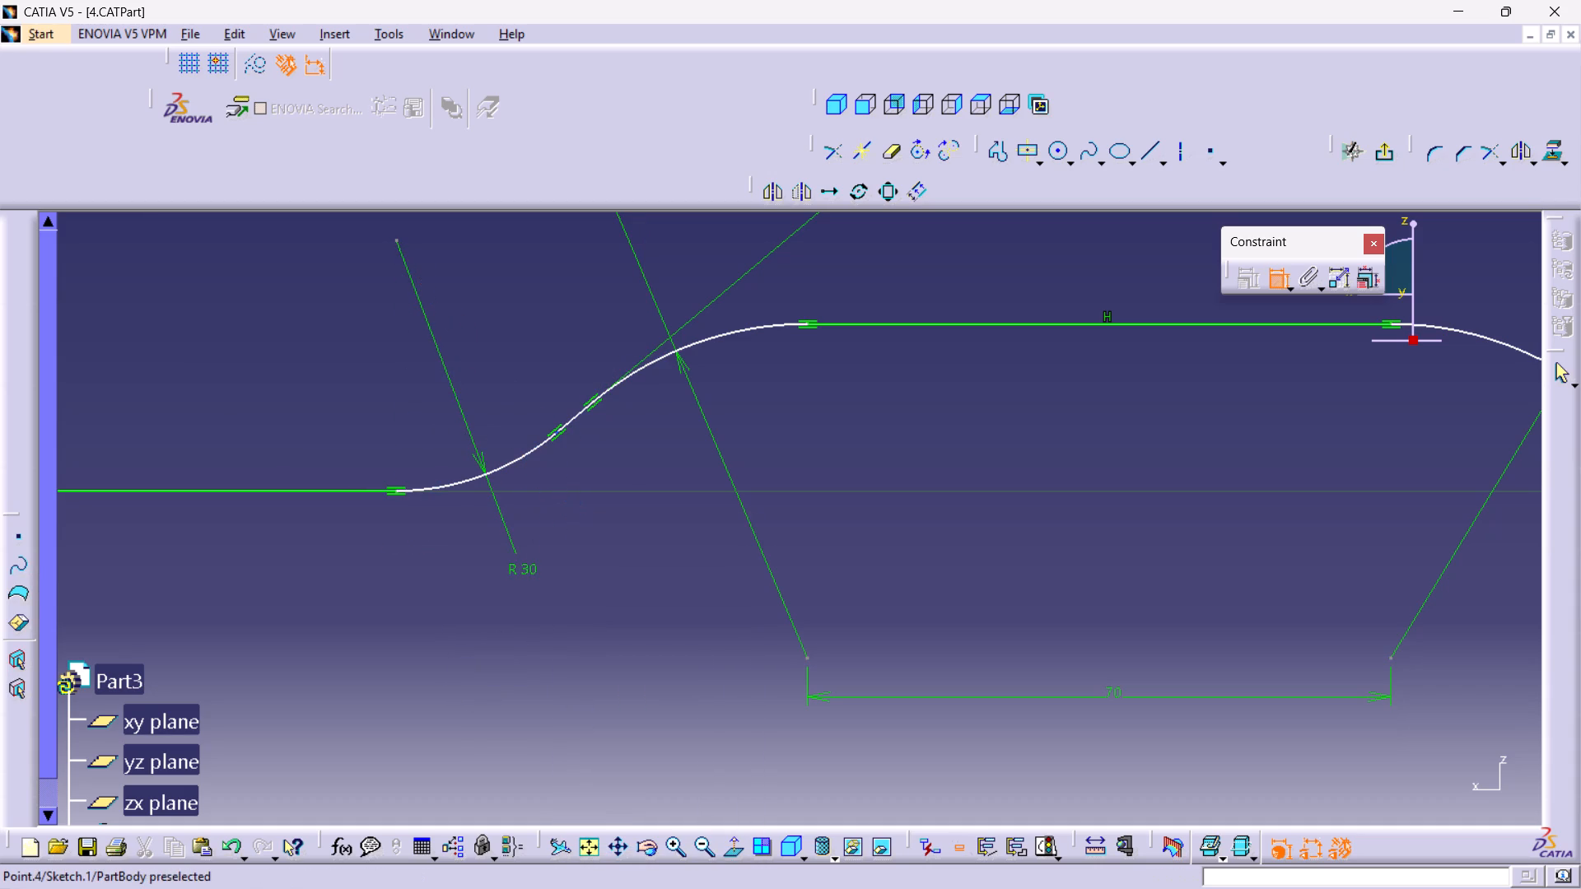
Dimension the horizontal distance from the vertical axis to the point joining the first R30 arc and the ascending line, and set it to 110 mm.
{"action": "left_click", "coordinate": [559, 432]}
{"action": "scroll", "coordinate": [361, 565], "scroll_direction": "up", "scroll_amount": 1}
{"action": "middle_click_drag", "start_coordinate": [361, 565], "coordinate": [457, 742]}
{"action": "right_click", "coordinate": [361, 565]}
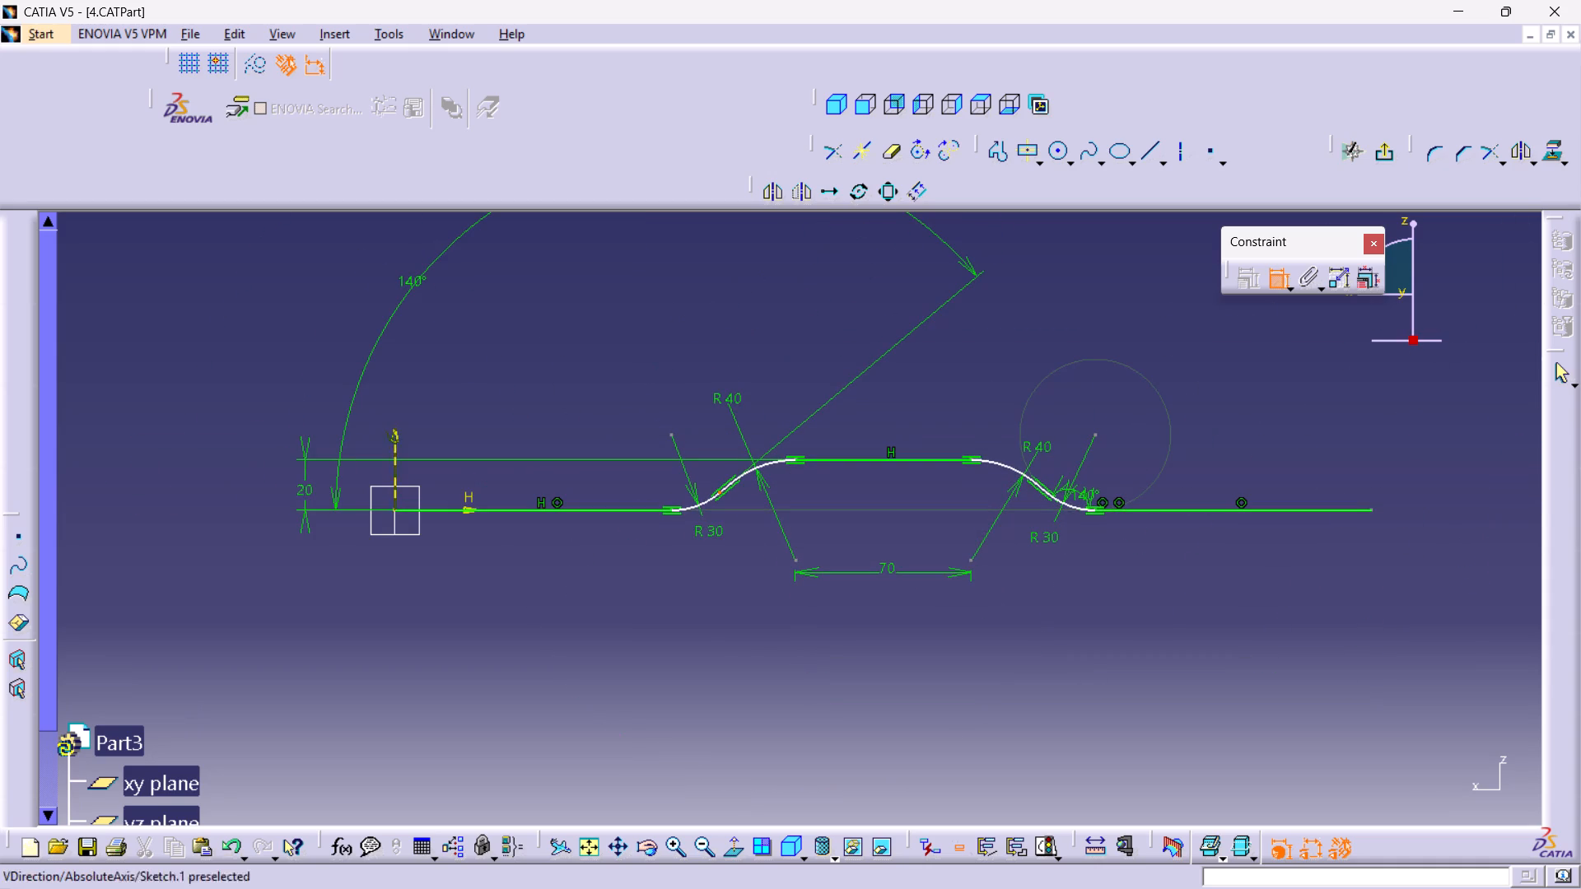
{"action": "left_click", "coordinate": [398, 442]}
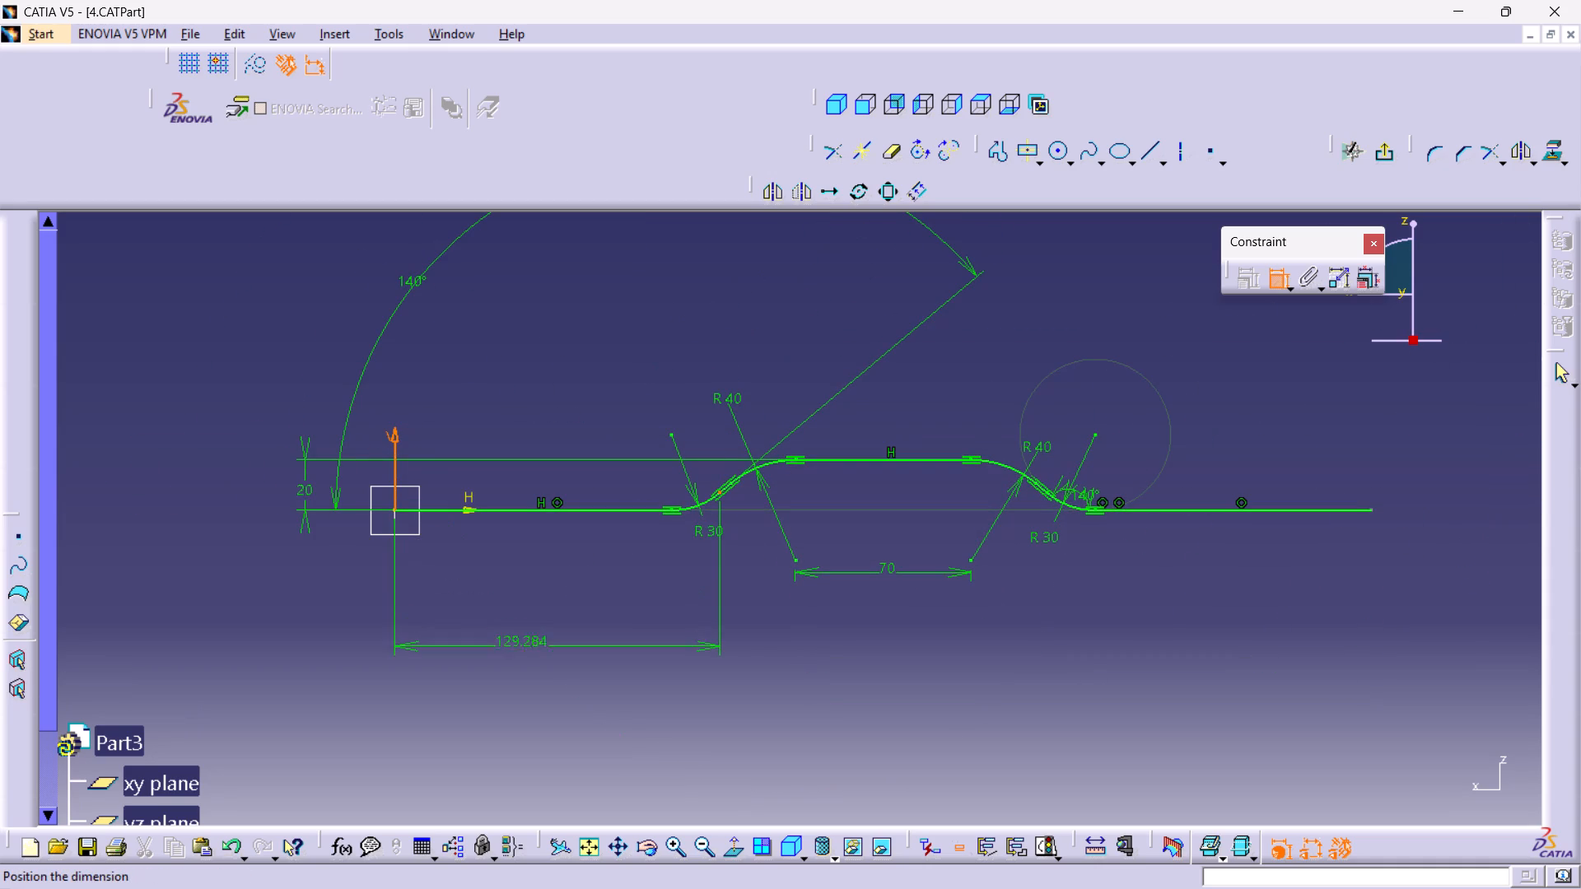
{"action": "left_click", "coordinate": [532, 650]}
{"action": "double_click", "coordinate": [526, 646]}
{"action": "type", "text": "110"}
{"action": "key", "text": "Return"}
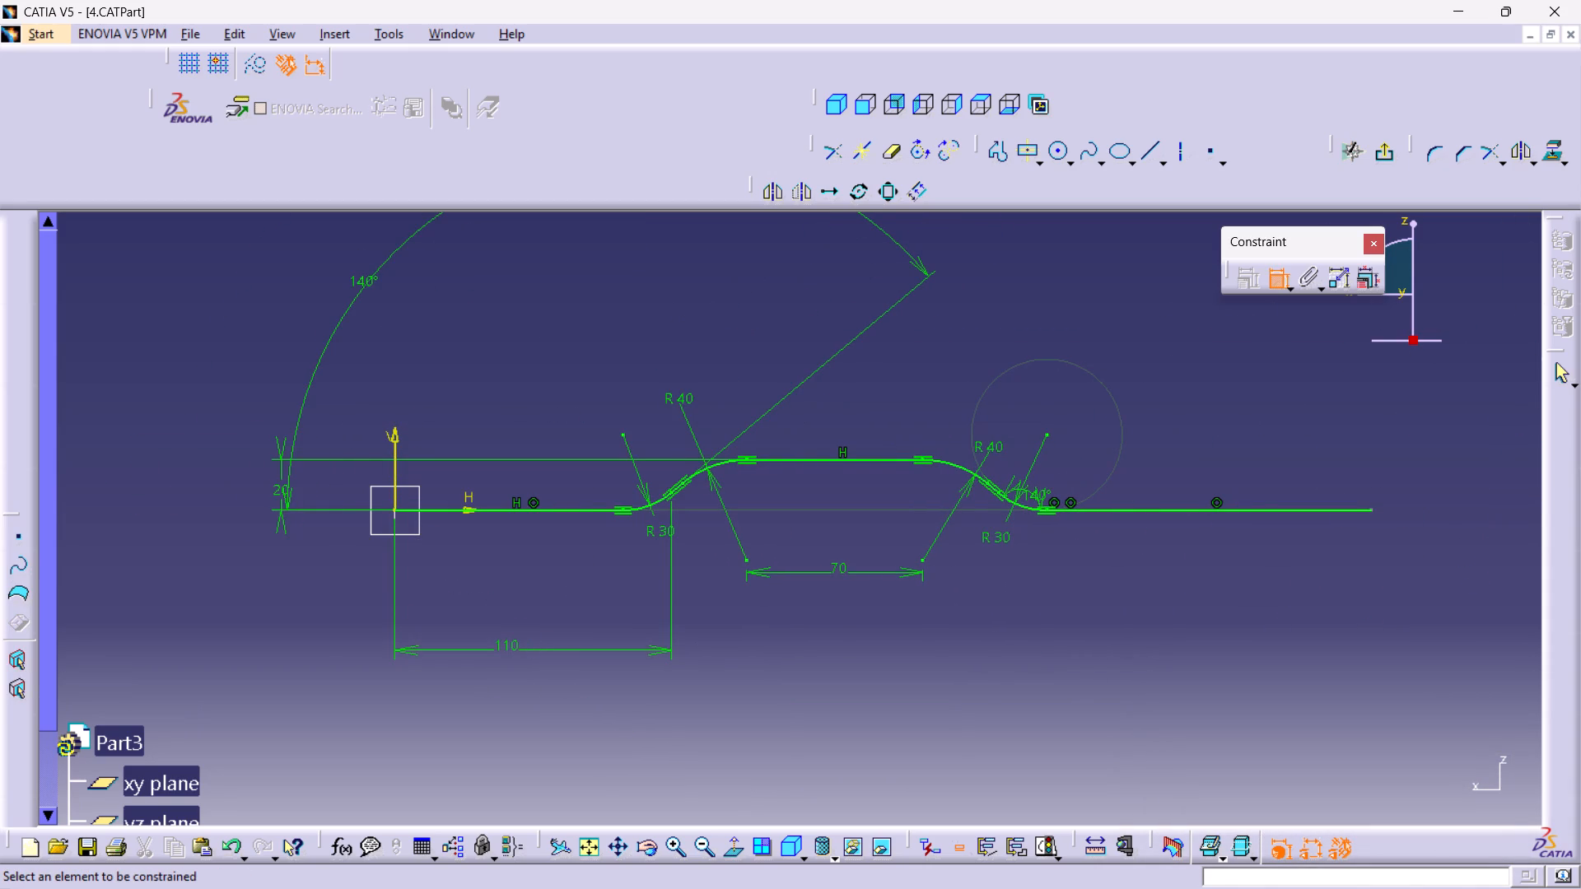
Dimension the horizontal distance from the vertical axis to the profile's free end, and set it to 340 mm.
{"action": "middle_click_drag", "start_coordinate": [870, 640], "coordinate": [863, 631]}
{"action": "right_click", "coordinate": [870, 640]}
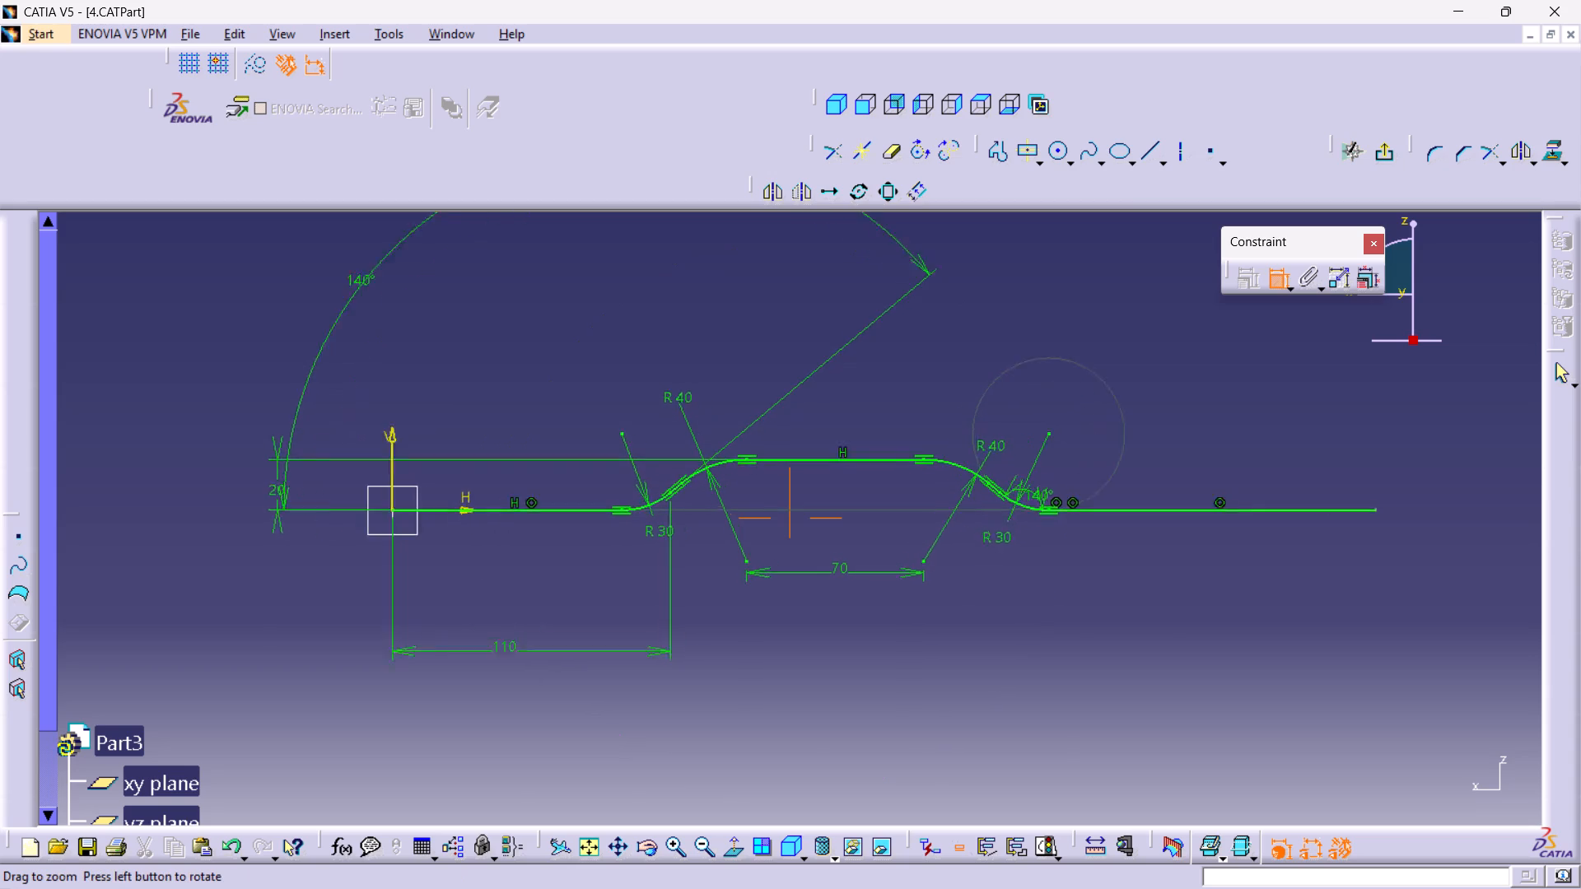
{"action": "middle_click_drag", "start_coordinate": [863, 631], "coordinate": [854, 611]}
{"action": "middle_click_drag", "start_coordinate": [931, 659], "coordinate": [939, 673]}
{"action": "right_click", "coordinate": [931, 659]}
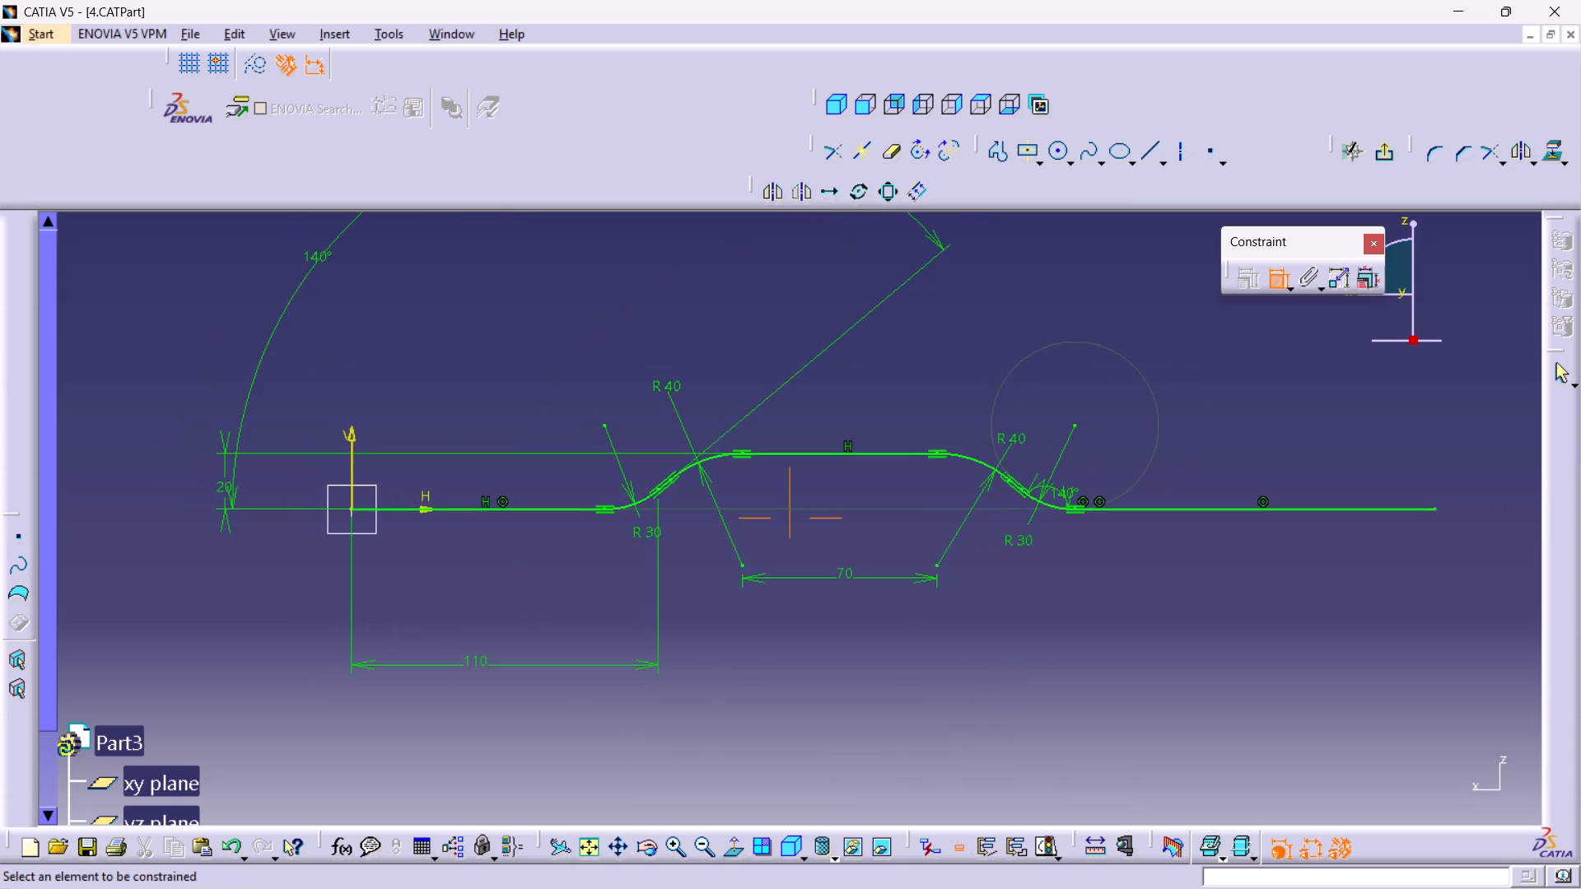
{"action": "middle_click_drag", "start_coordinate": [1025, 673], "coordinate": [981, 609]}
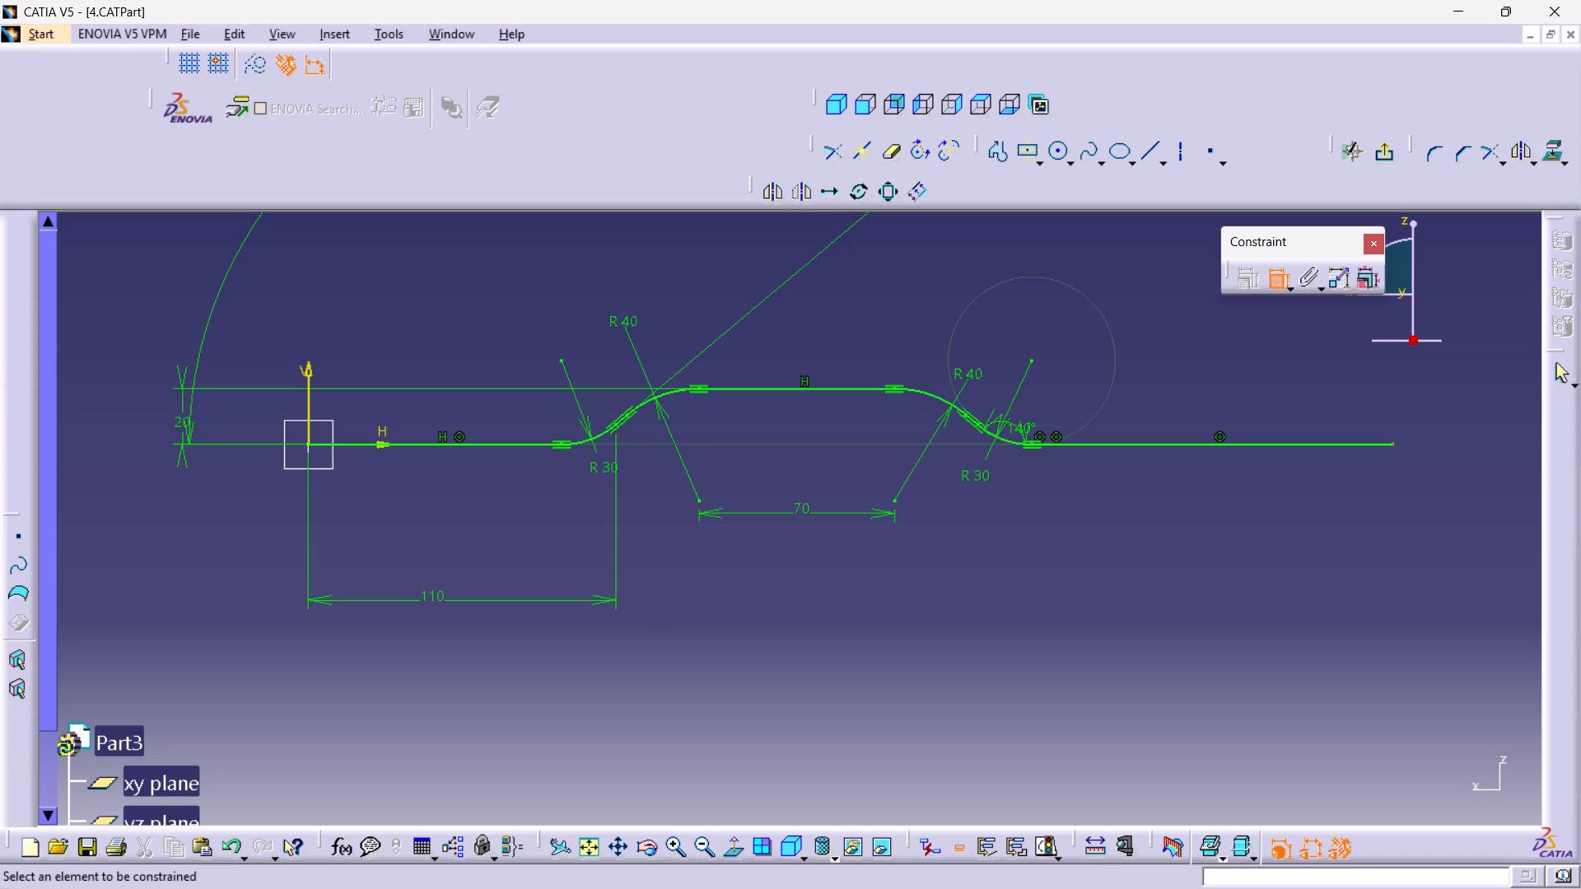
{"action": "scroll", "coordinate": [1525, 557], "scroll_direction": "up", "scroll_amount": 1}
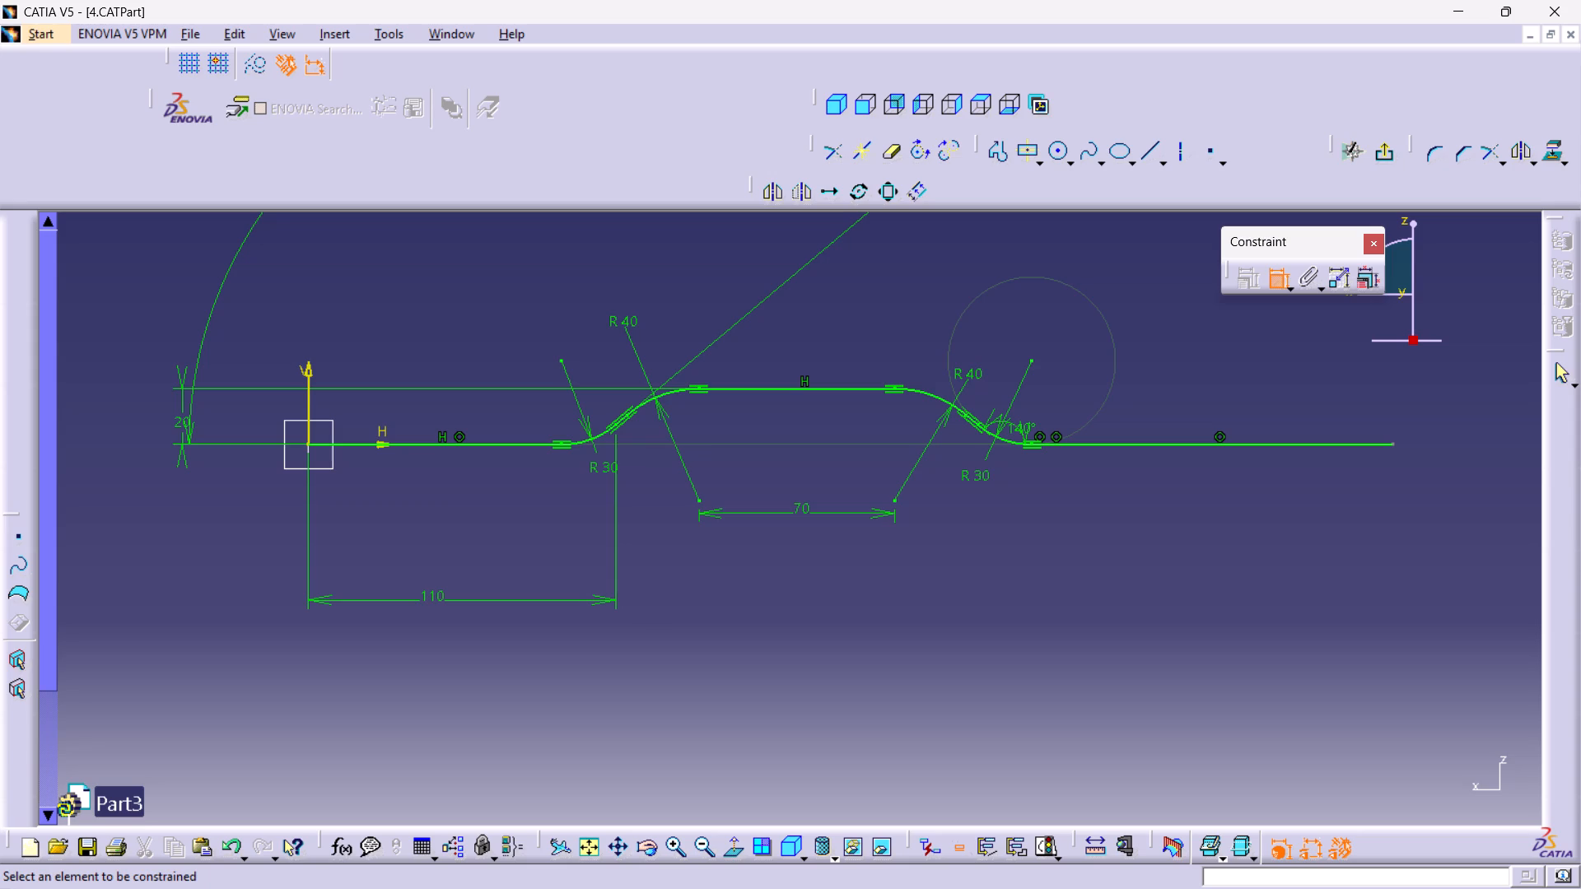
{"action": "left_click", "coordinate": [315, 369]}
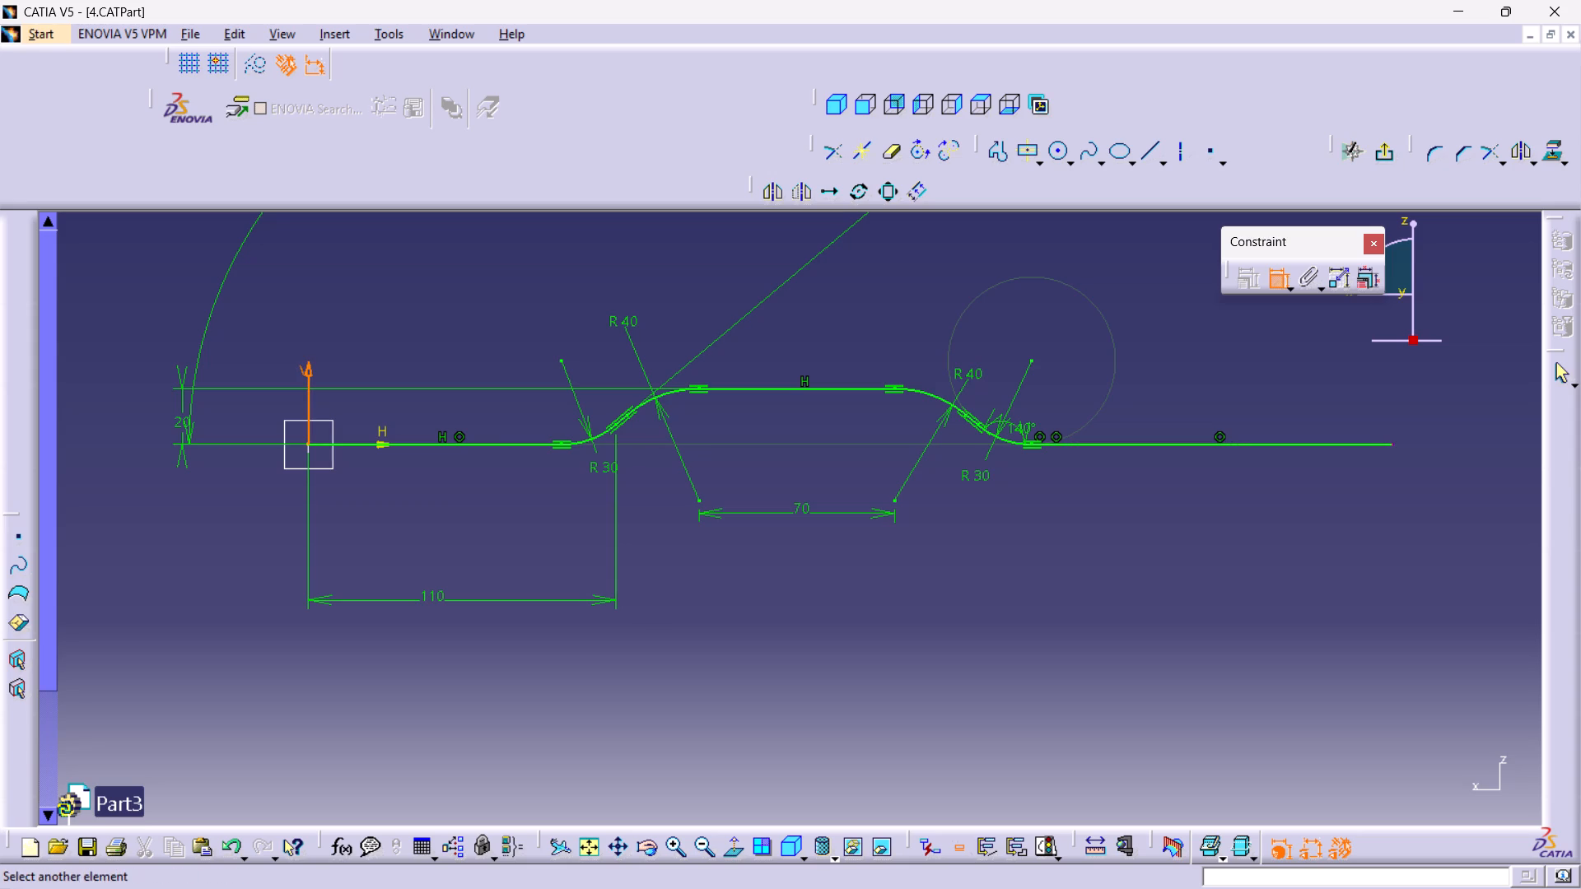
{"action": "left_click", "coordinate": [1394, 447]}
{"action": "left_click", "coordinate": [781, 700]}
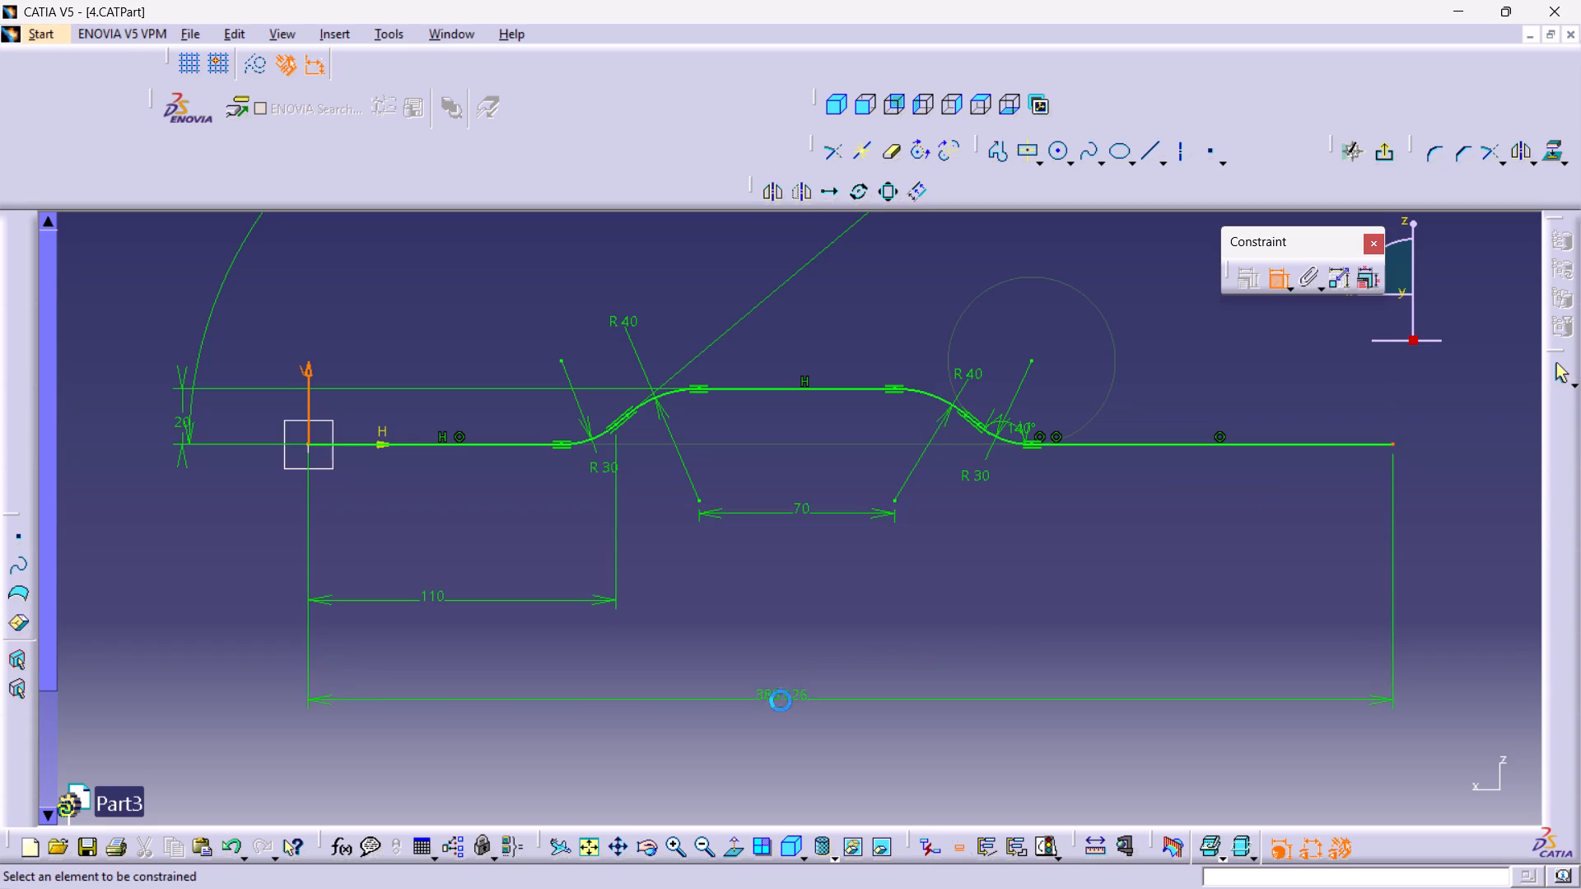
{"action": "double_click", "coordinate": [776, 696]}
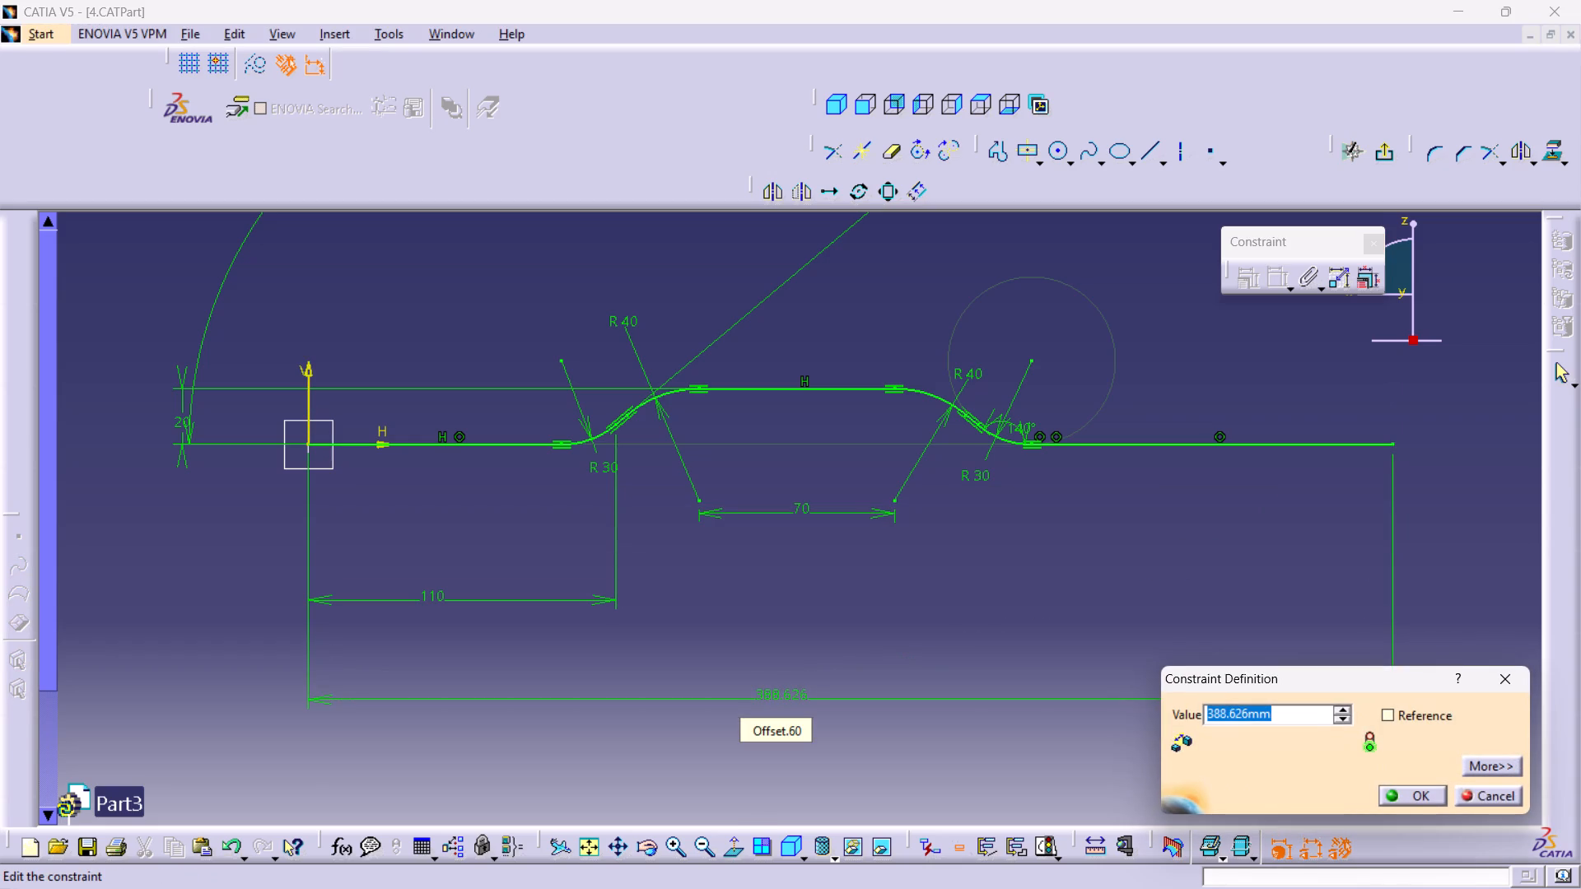
{"action": "type", "text": "340"}
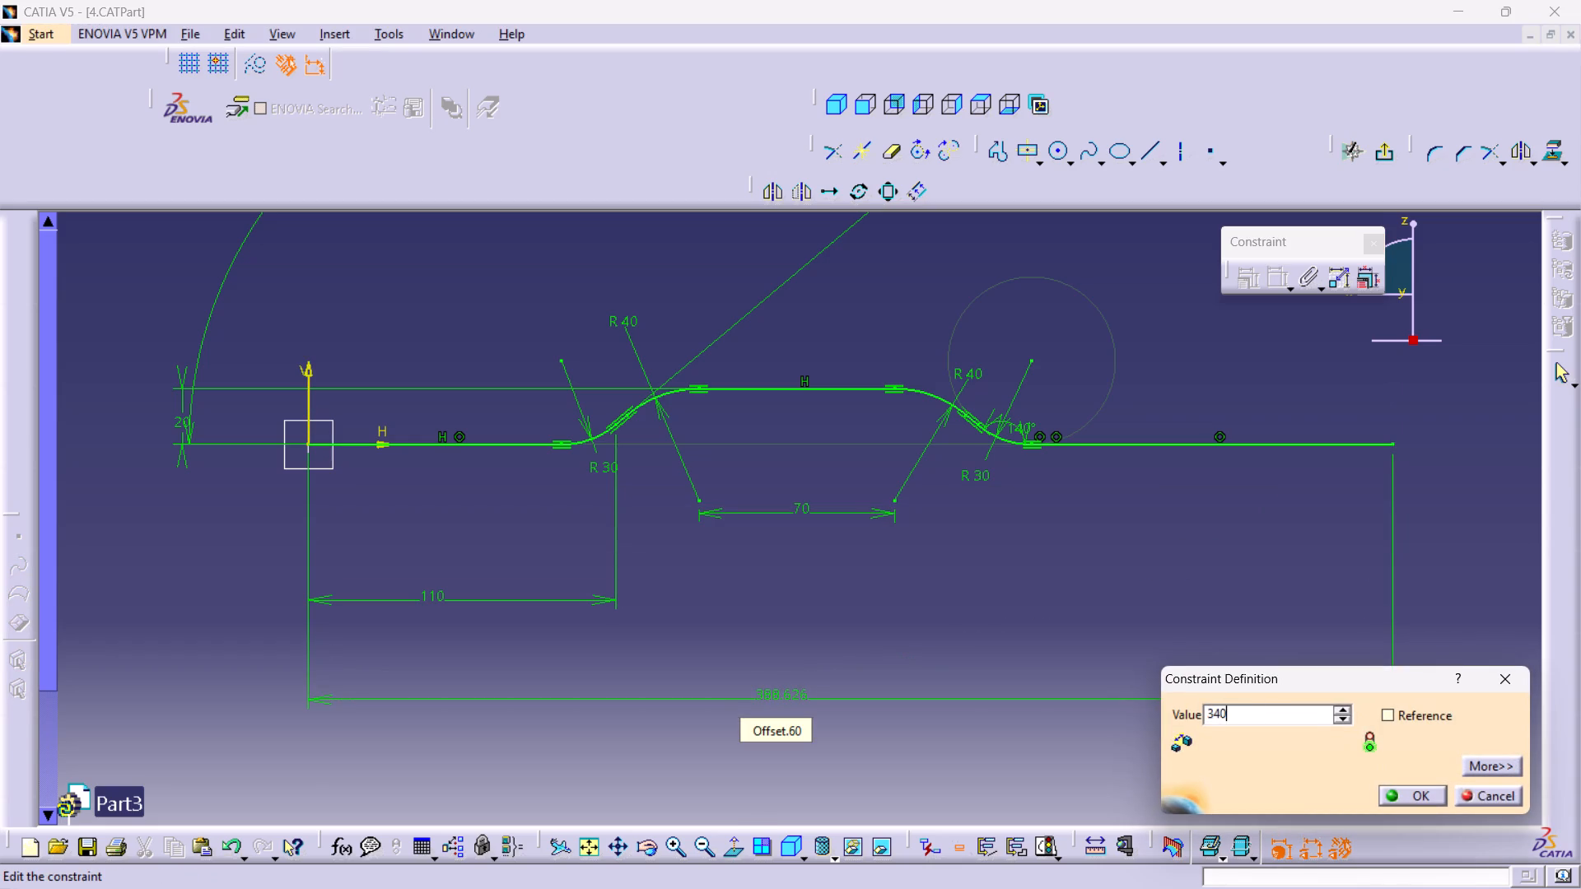
{"action": "key", "text": "Return"}
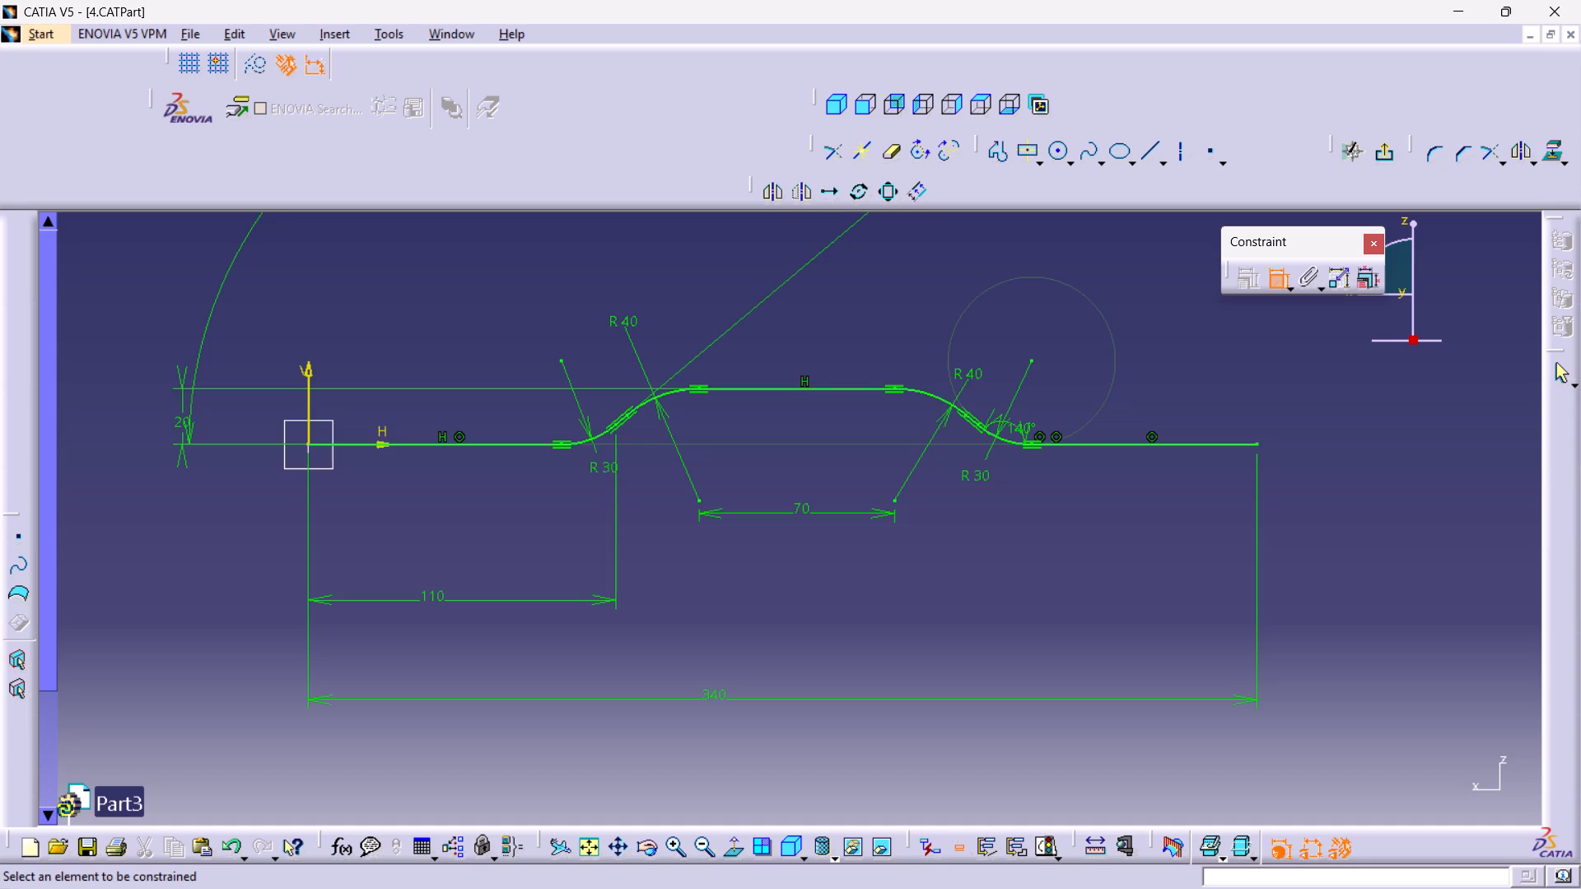
Exit the dimensioned profile sketch and return to the sheet metal part.
{"action": "middle_click_drag", "start_coordinate": [792, 595], "coordinate": [804, 647]}
{"action": "right_click", "coordinate": [792, 595]}
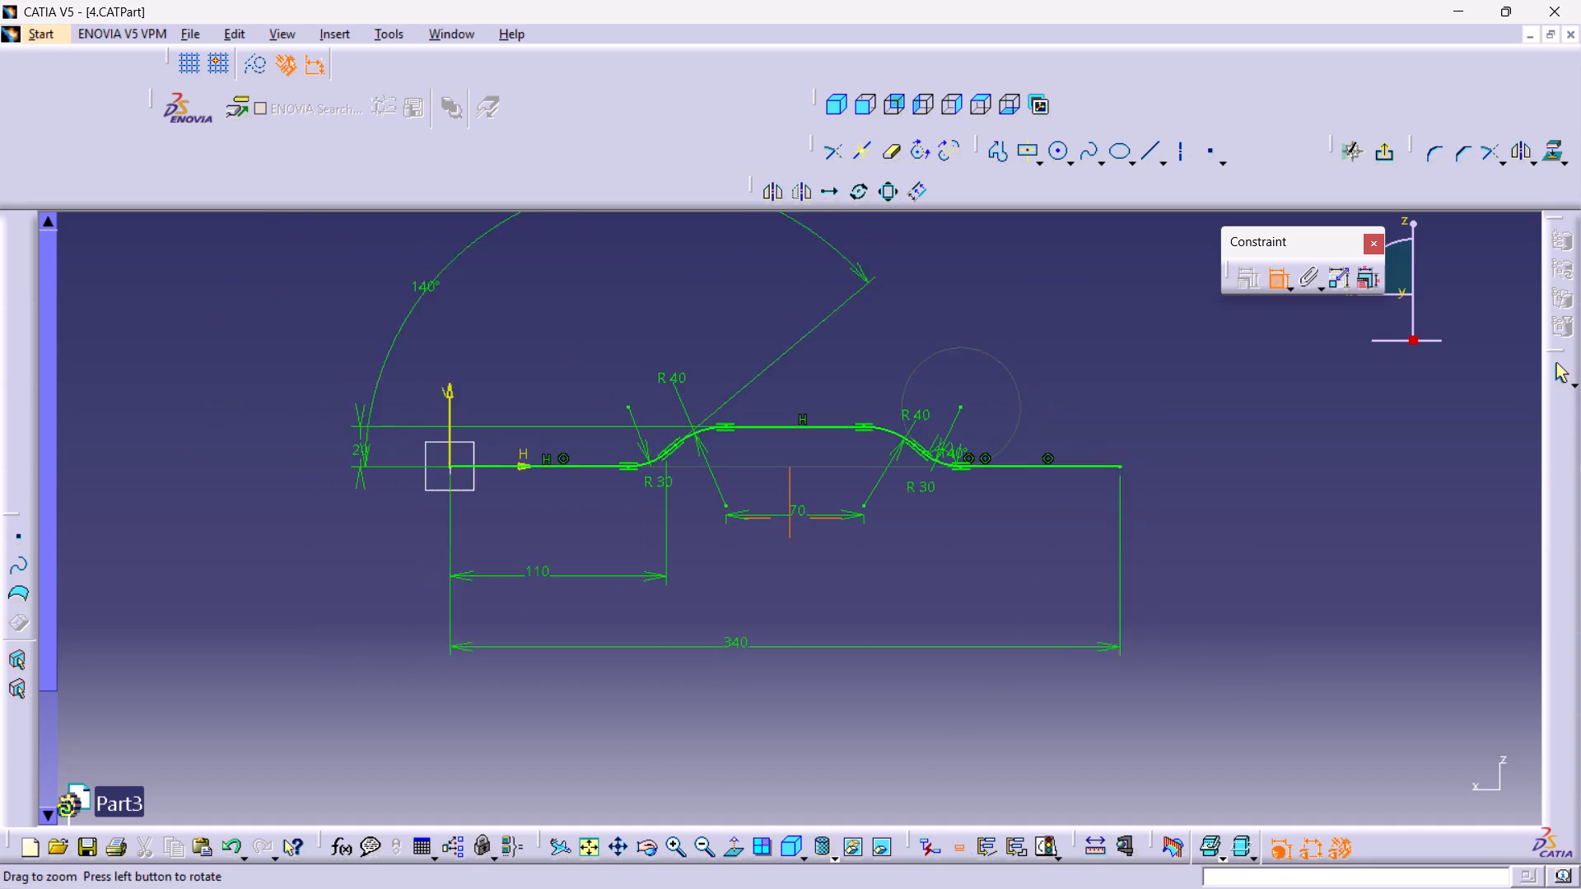
{"action": "middle_click_drag", "start_coordinate": [804, 647], "coordinate": [807, 655]}
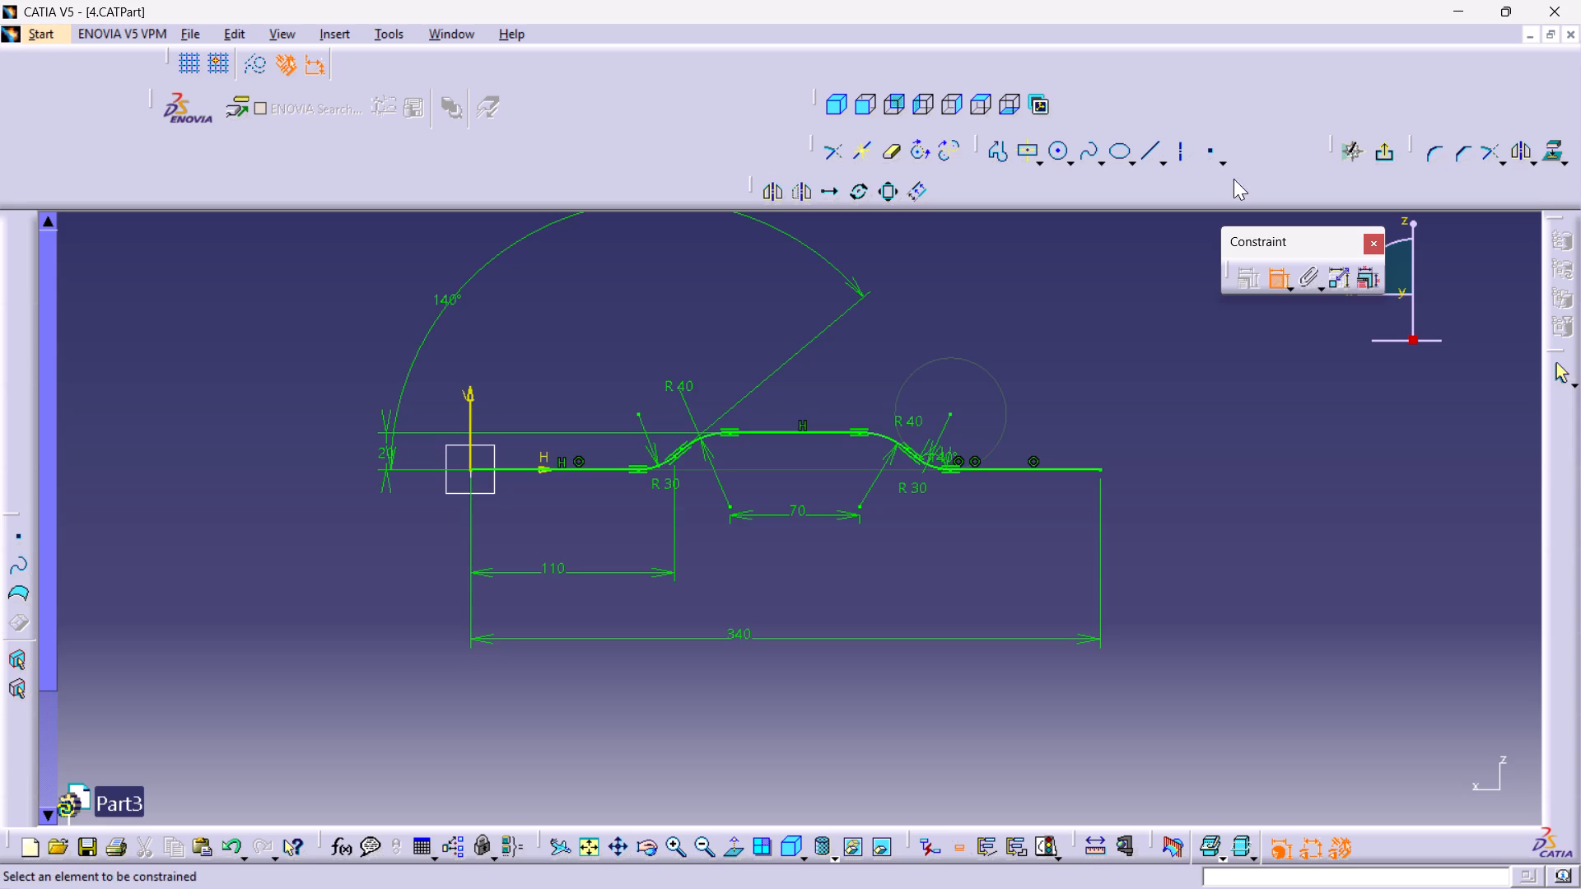
{"action": "left_click", "coordinate": [1392, 145]}
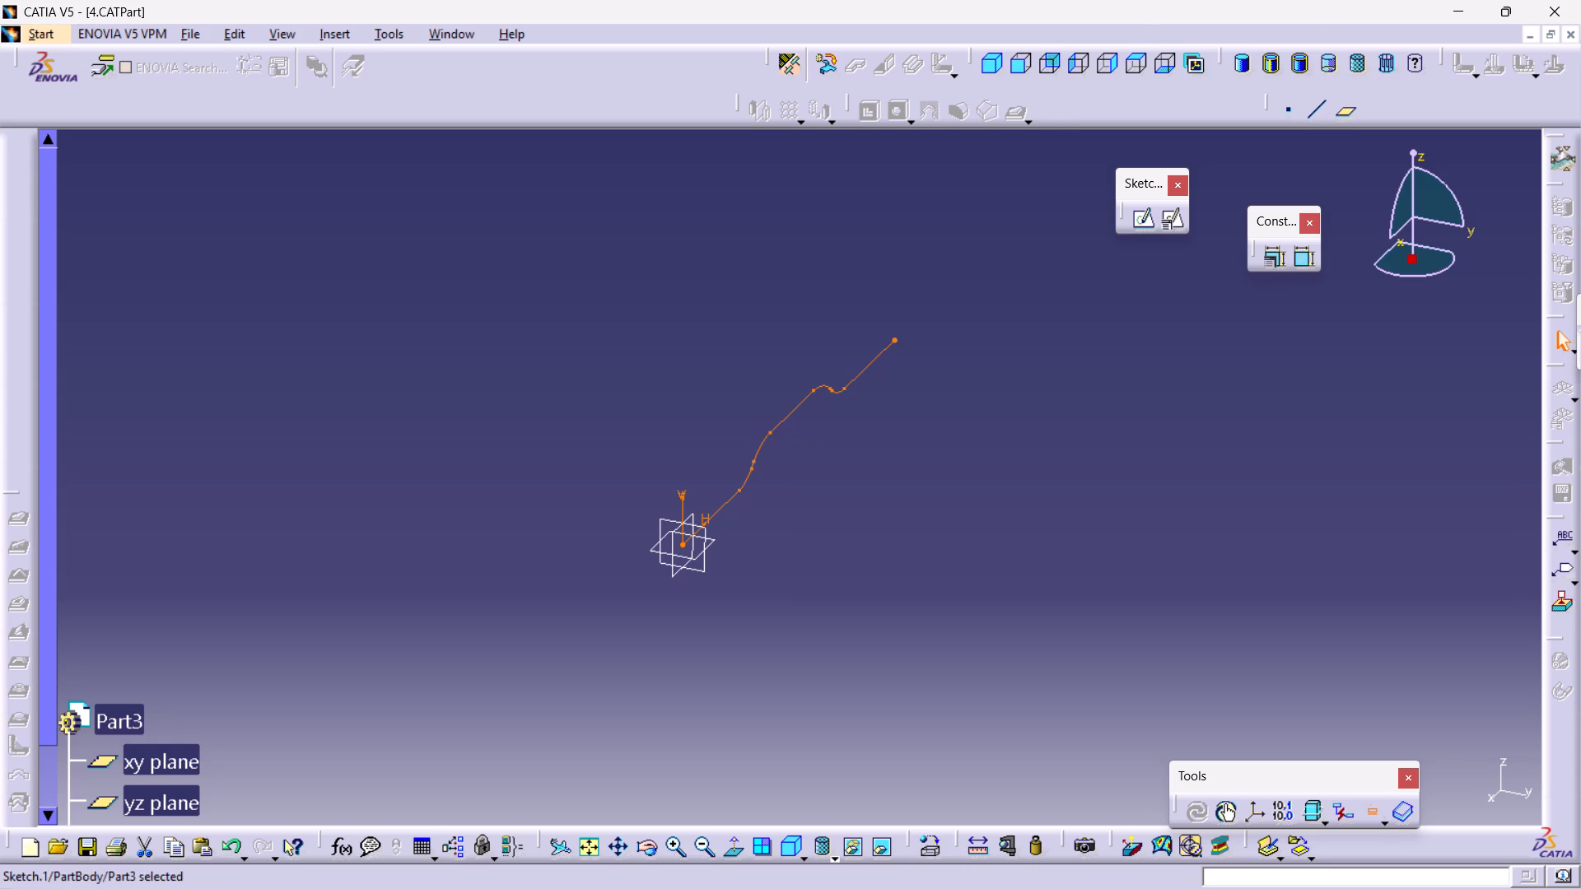
Set the sheet metal thickness to 2 mm in the part's sheet metal parameters.
{"action": "left_click", "coordinate": [788, 65]}
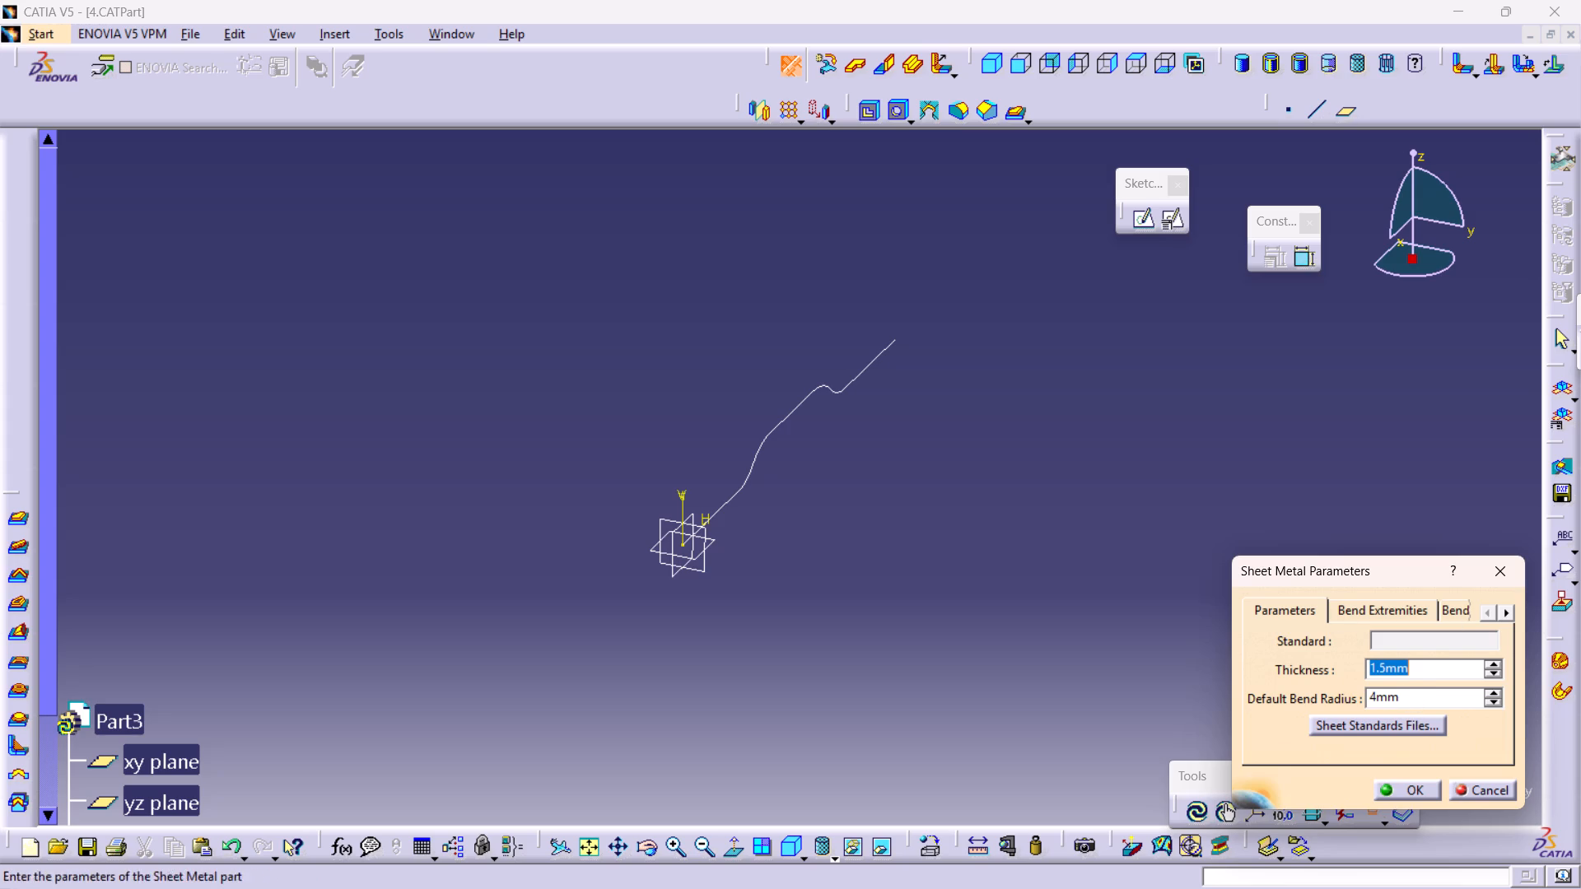
{"action": "key", "text": "2"}
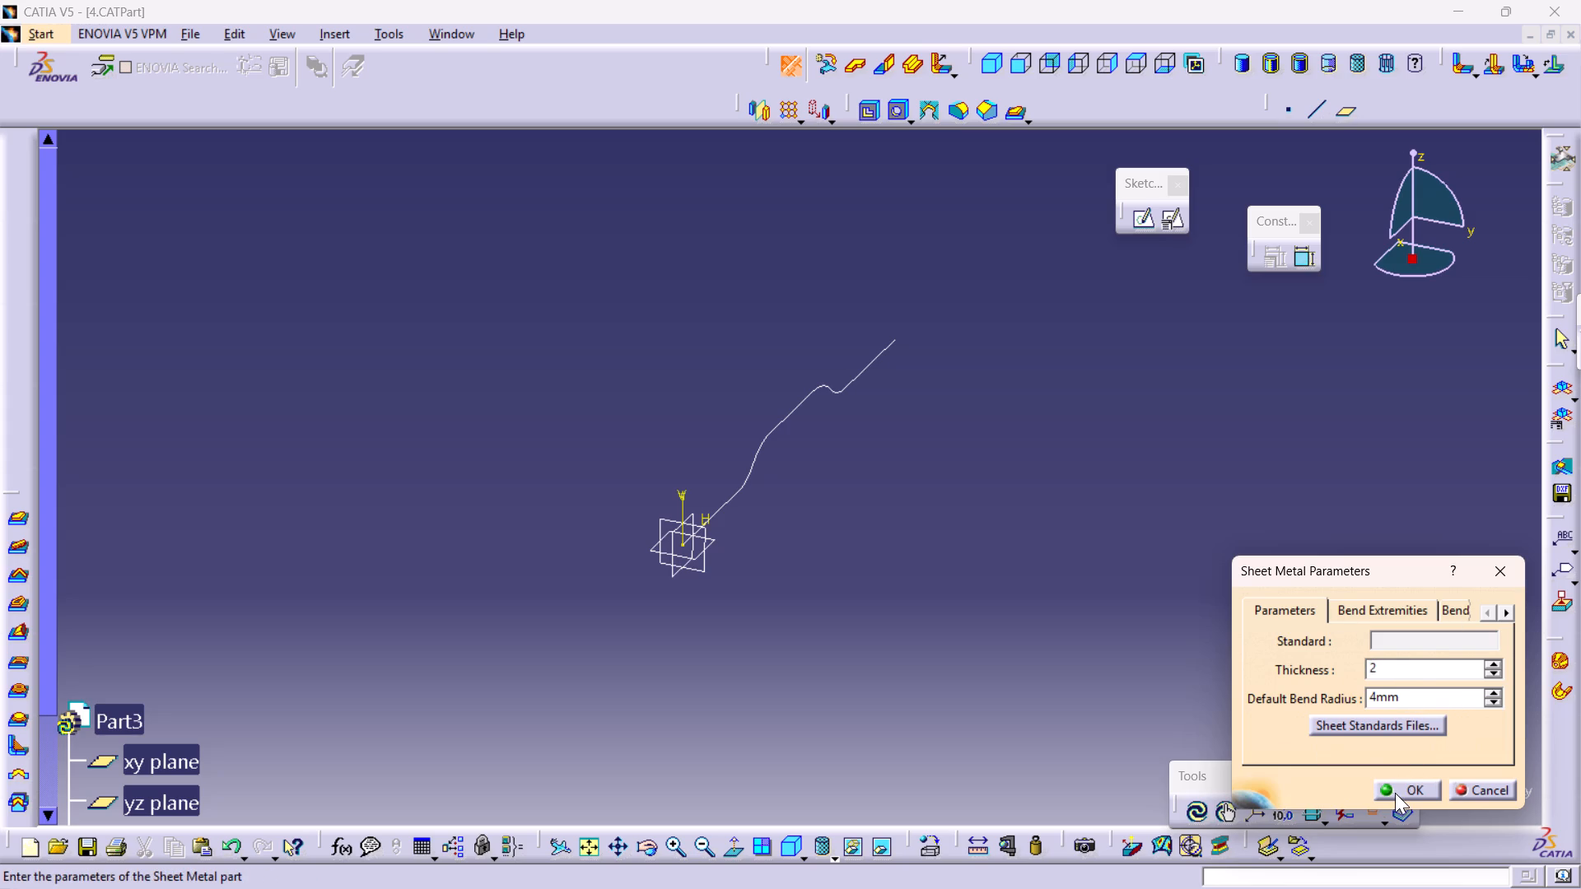
{"action": "left_click", "coordinate": [1395, 793]}
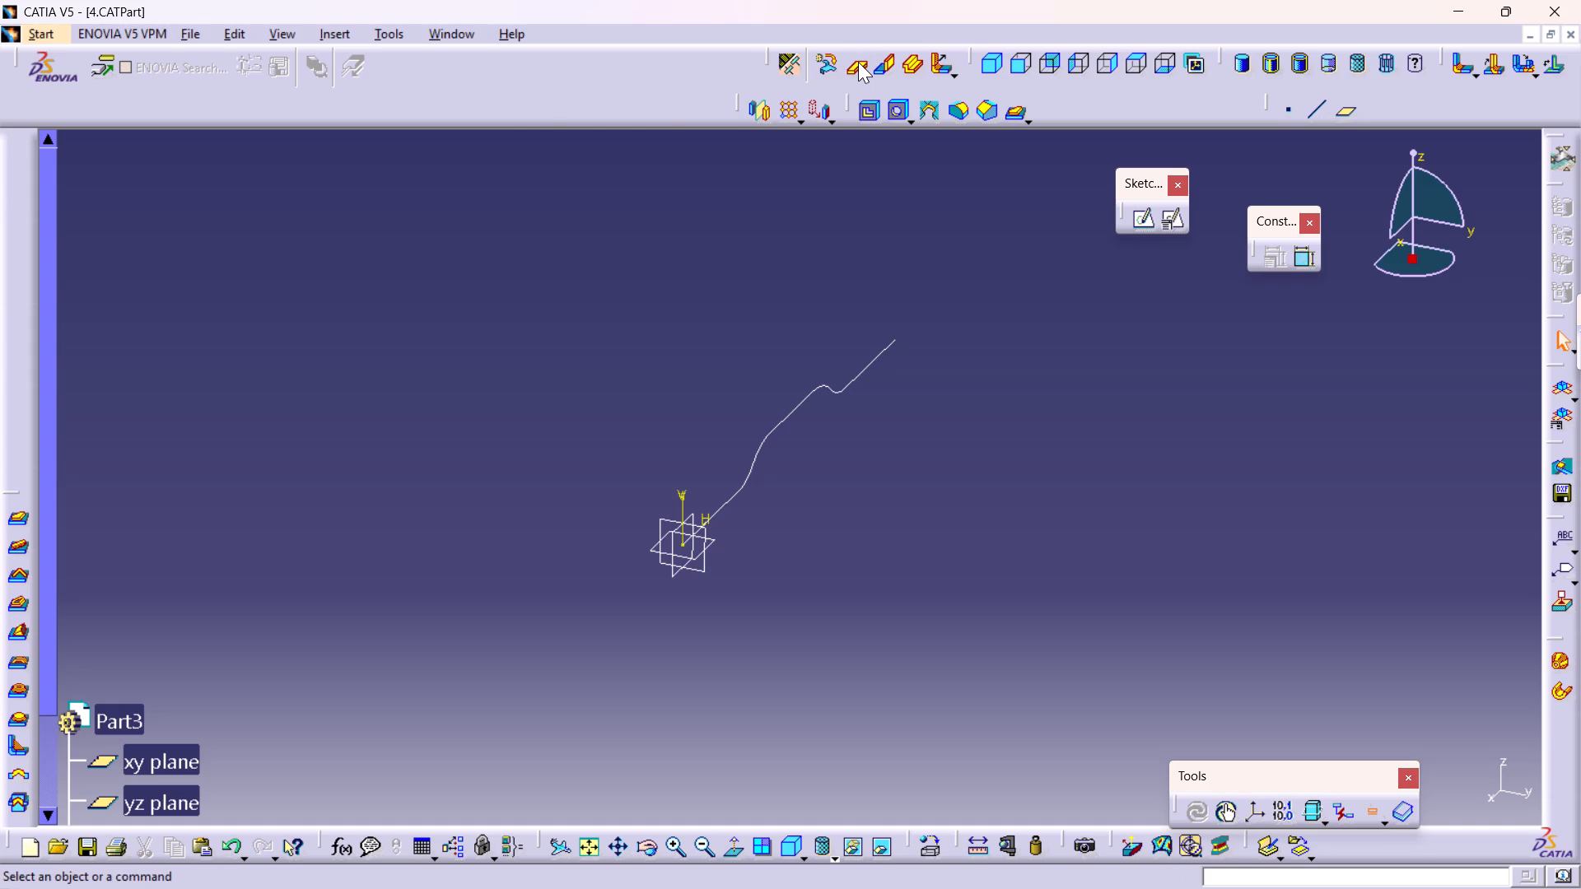
Start a sheet metal wall Extrusion using the raised profile sketch as its profile.
{"action": "left_click", "coordinate": [338, 38]}
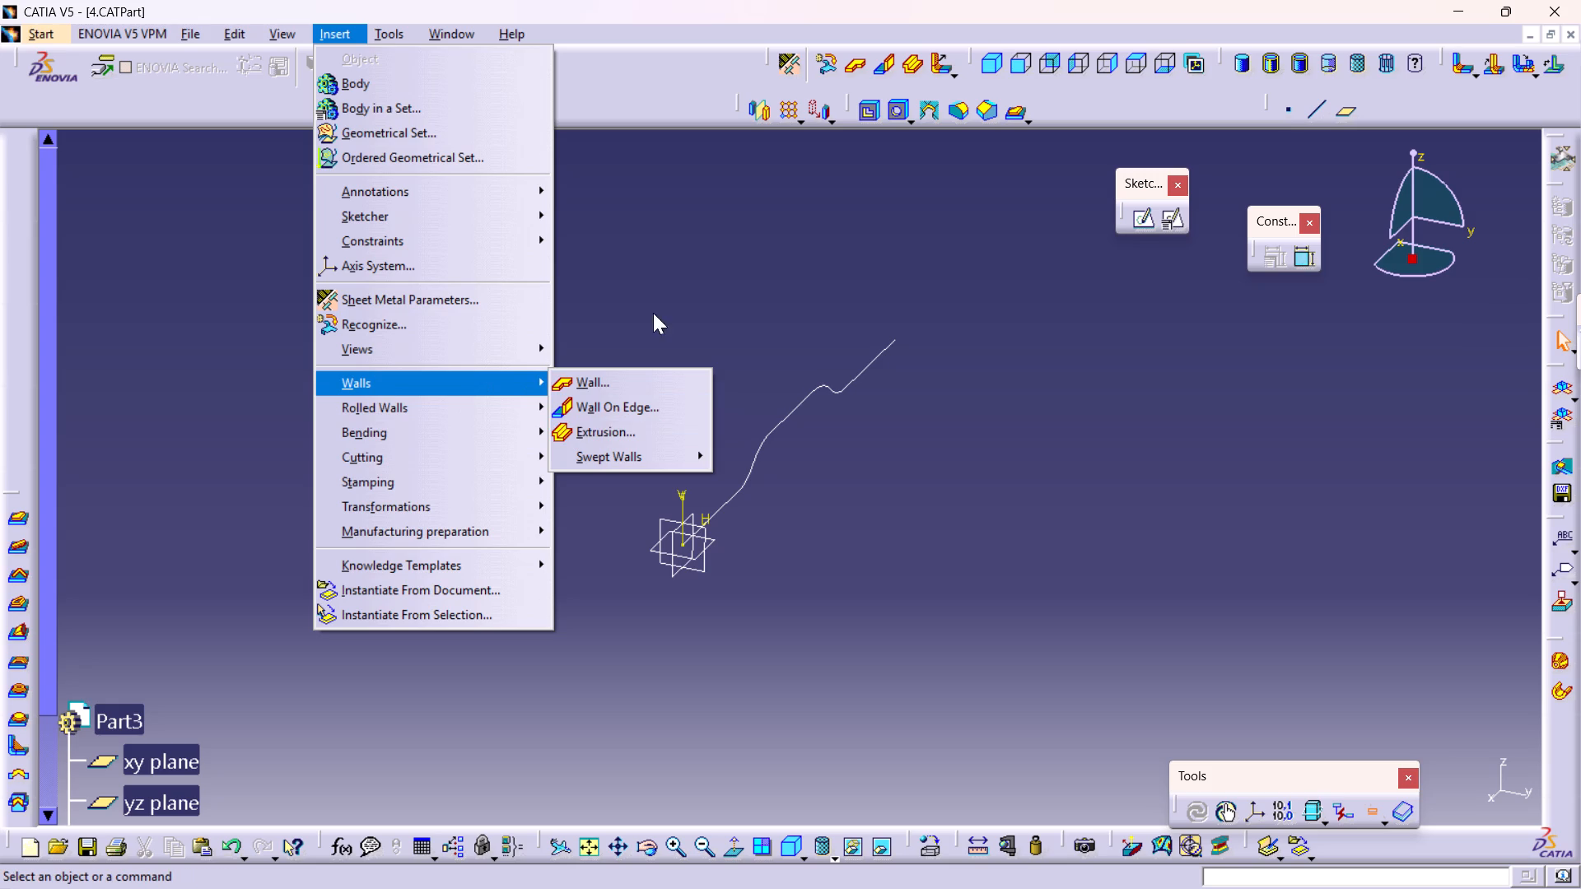
{"action": "left_click", "coordinate": [912, 63]}
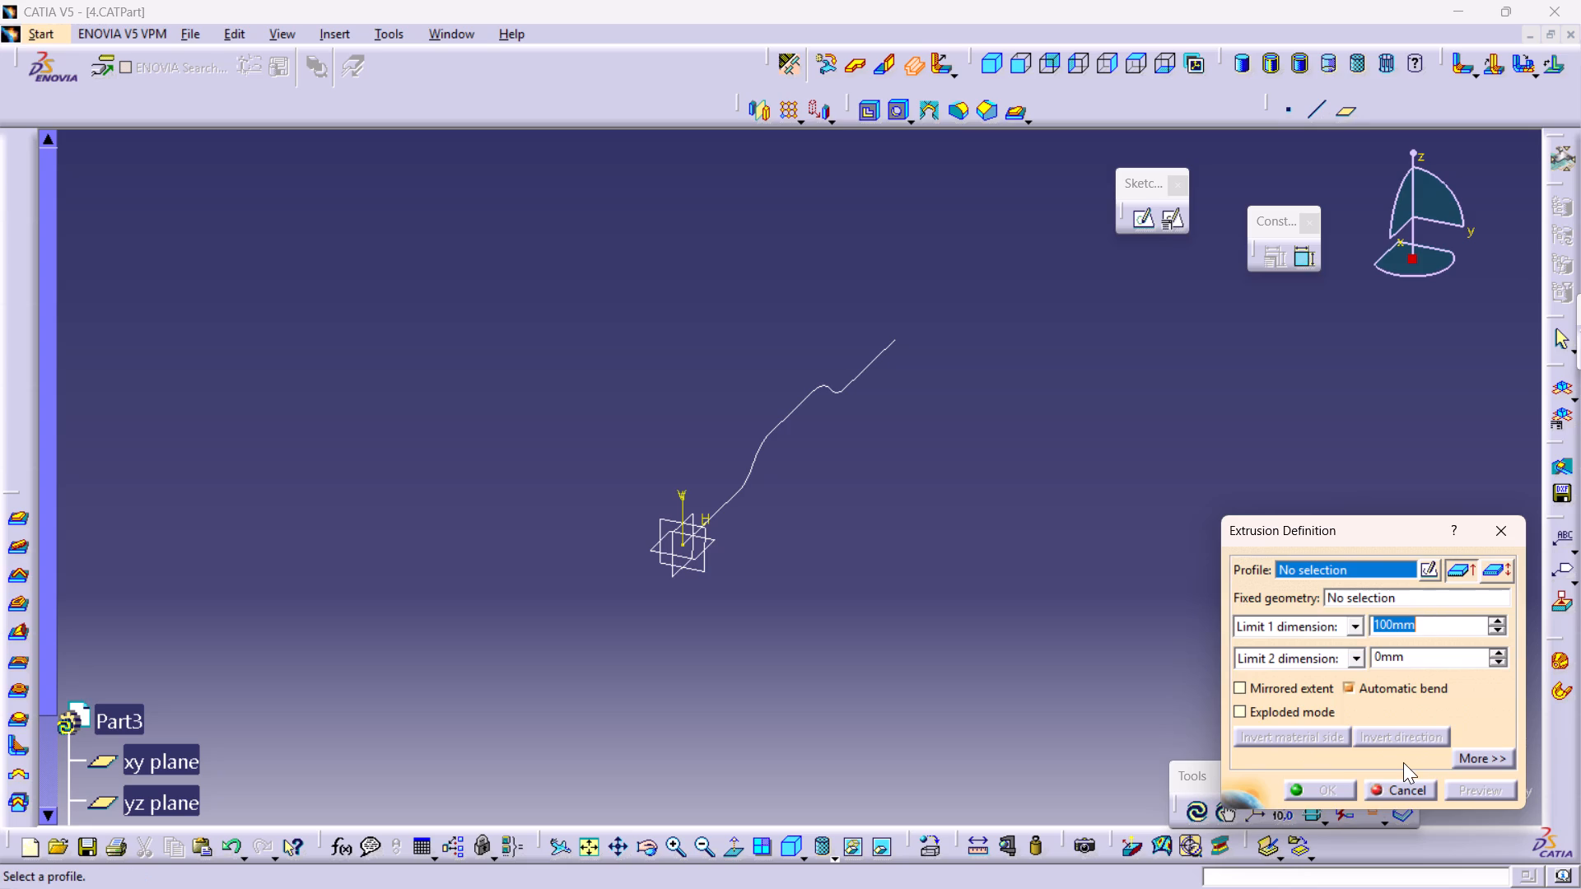
{"action": "left_click", "coordinate": [807, 400]}
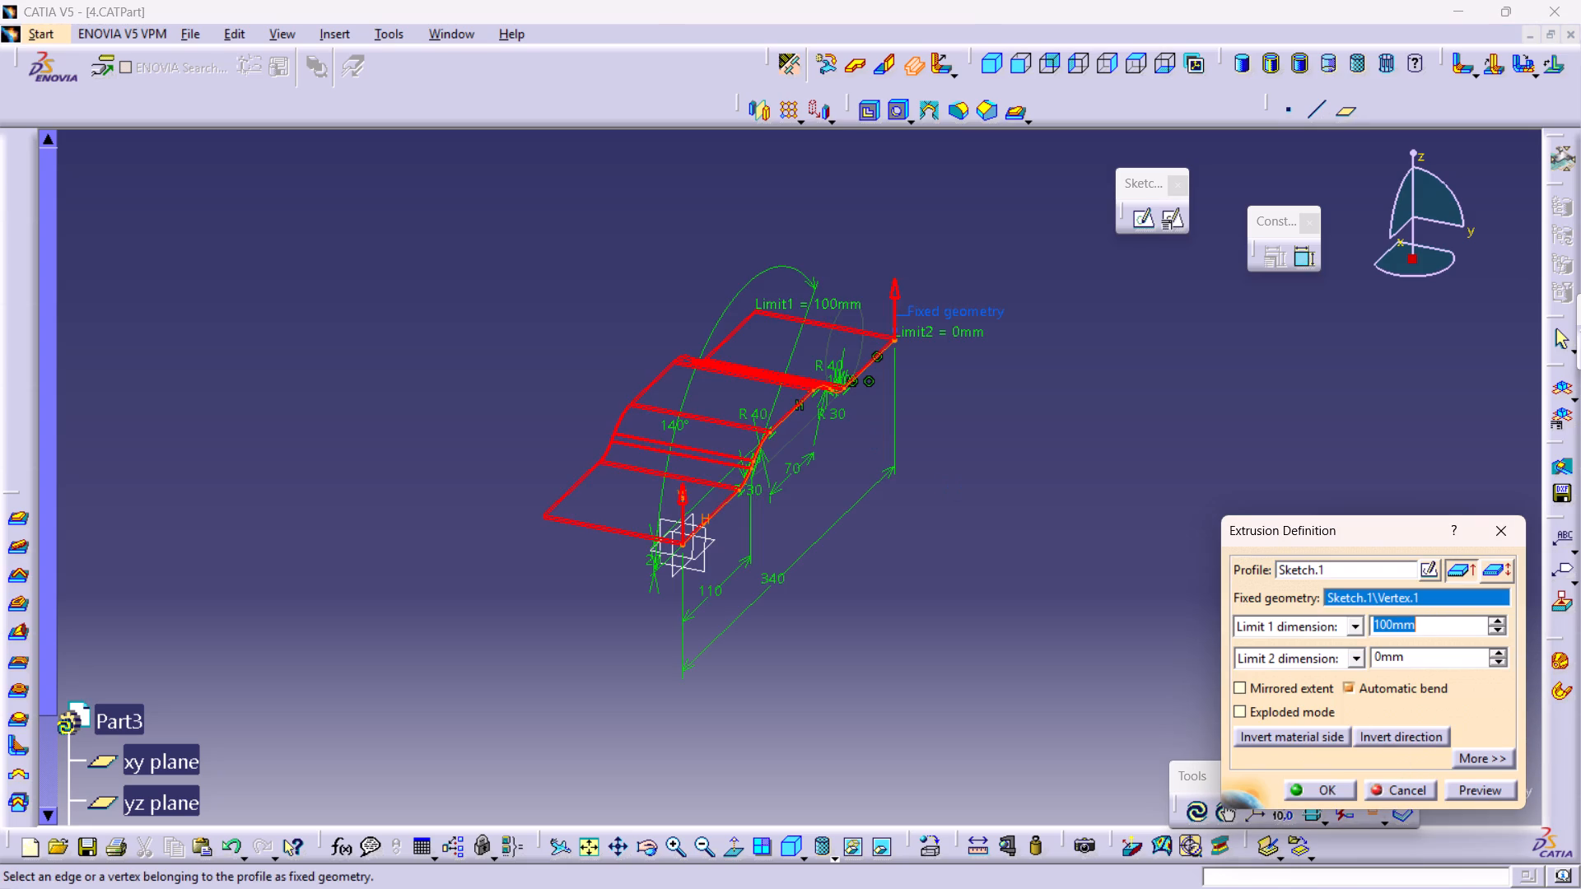
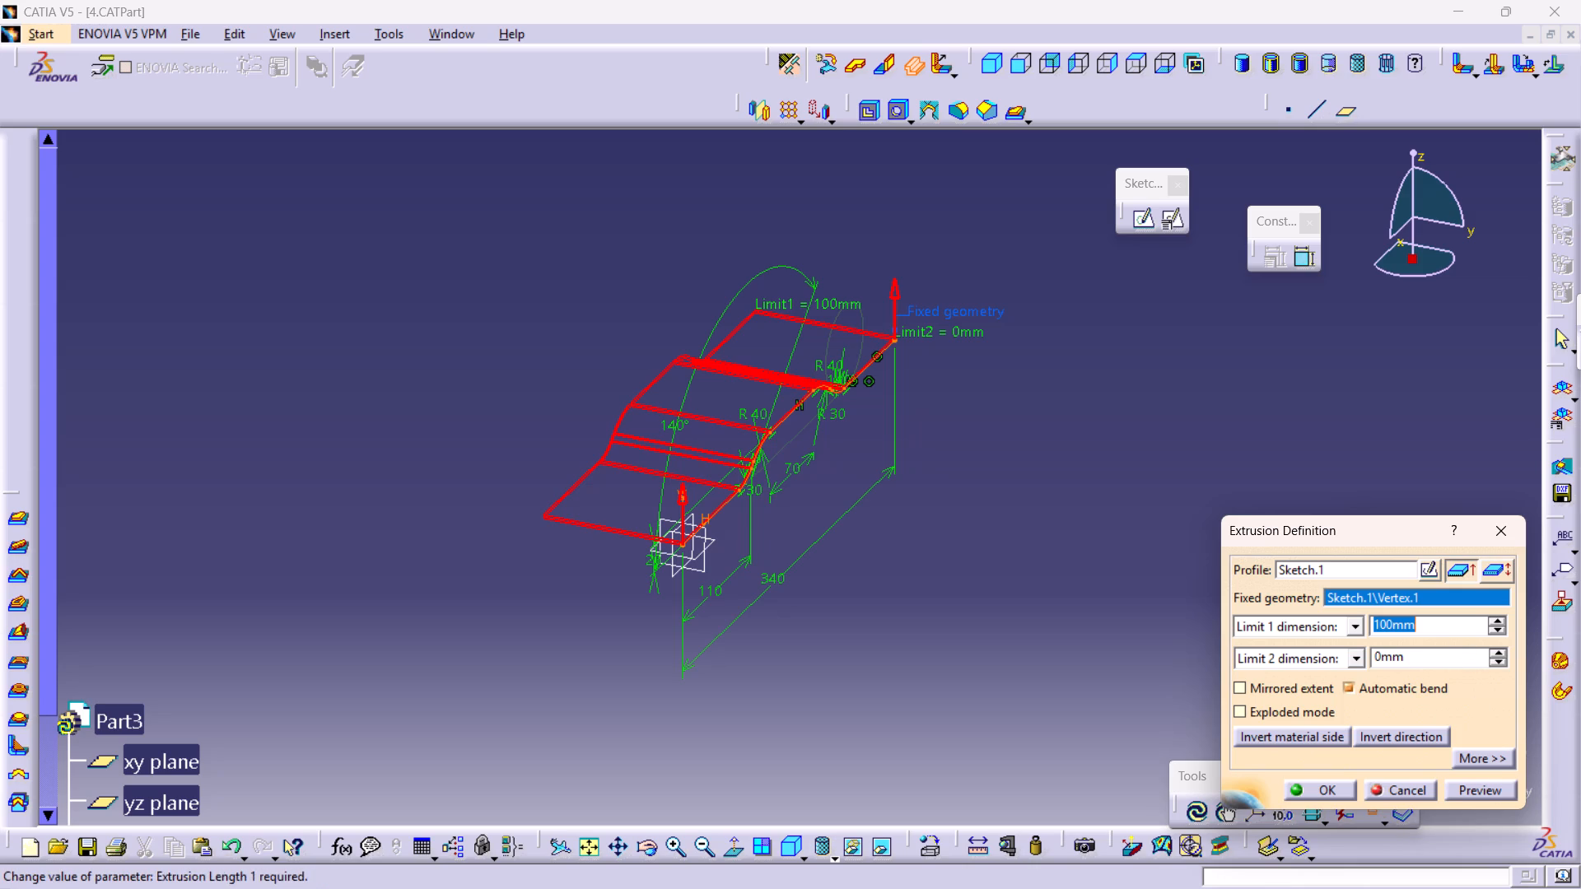
Set the wall extrusion's first limit to 110 mm with mirrored extent and create the wall.
{"action": "type", "text": "110"}
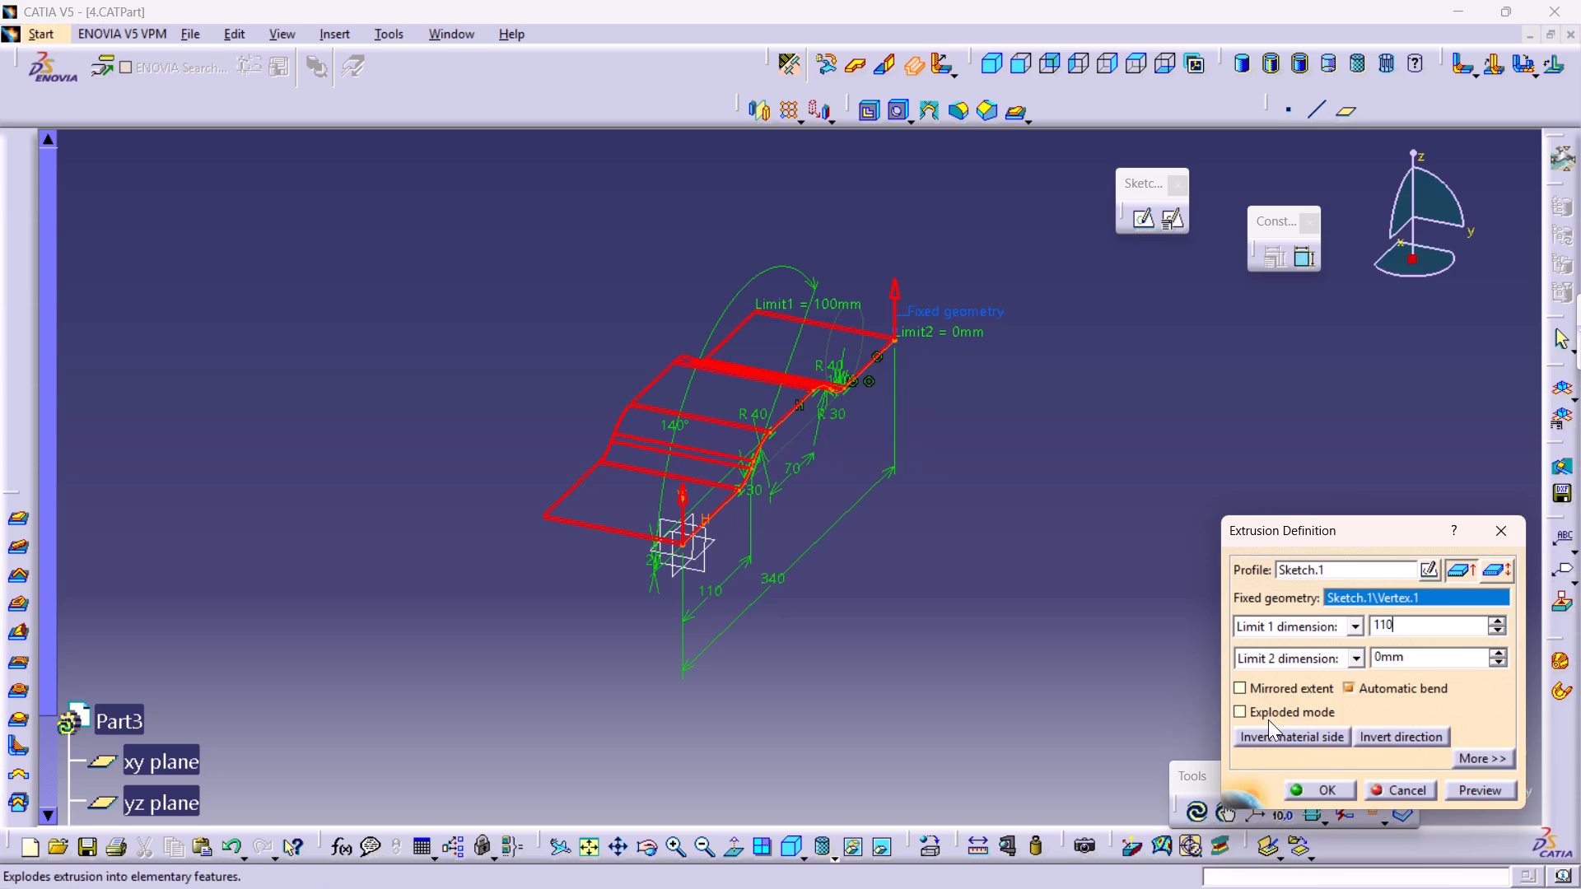
{"action": "left_click", "coordinate": [1258, 687]}
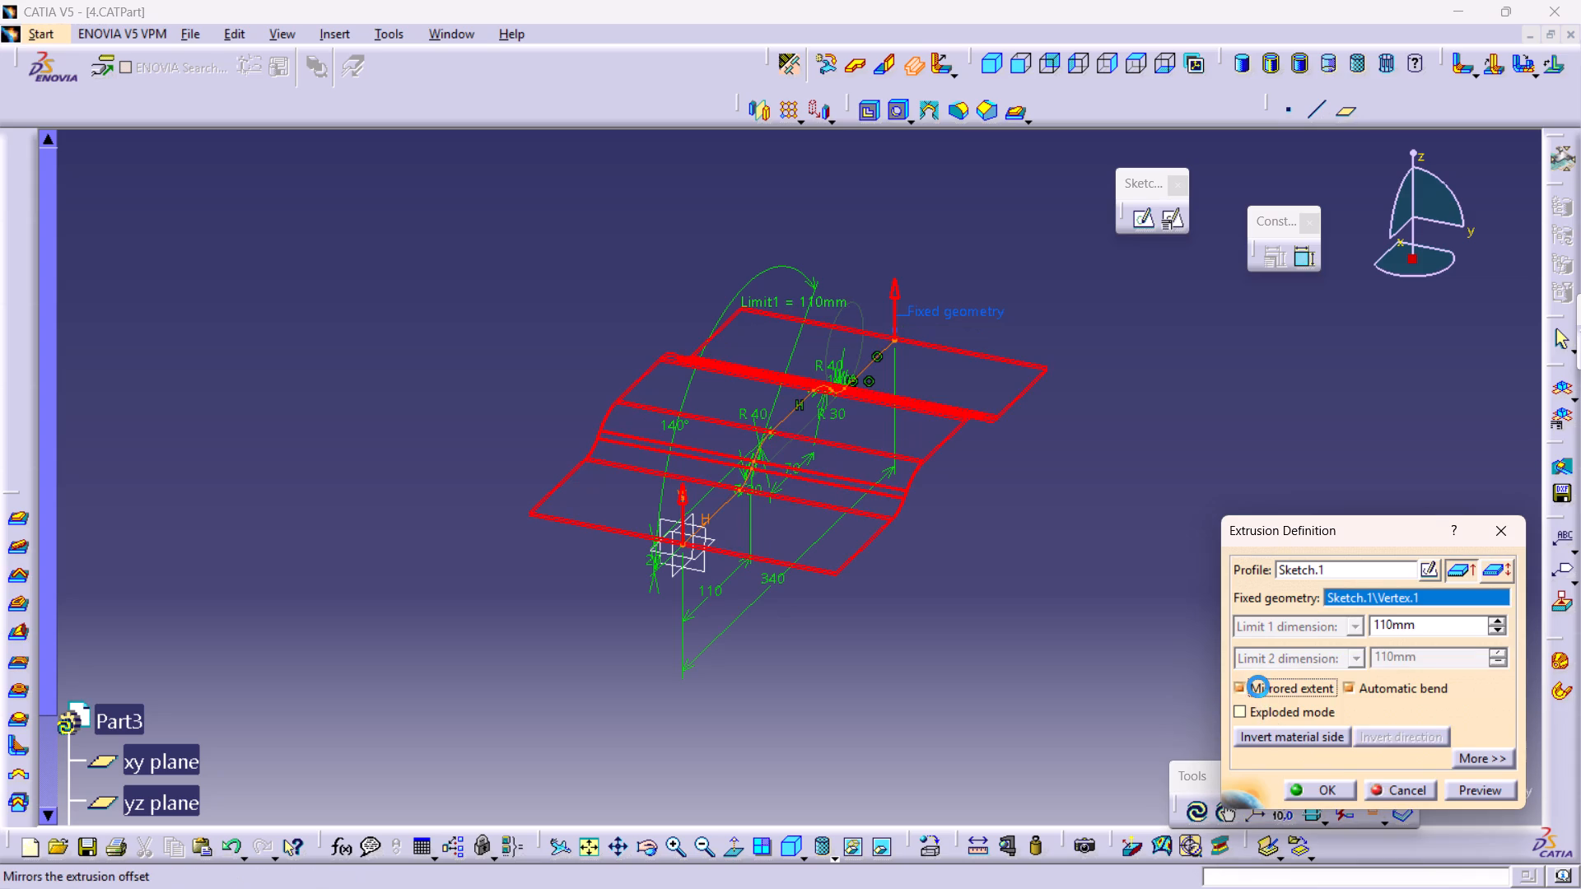
{"action": "left_click", "coordinate": [1309, 787]}
{"action": "left_click", "coordinate": [1129, 694]}
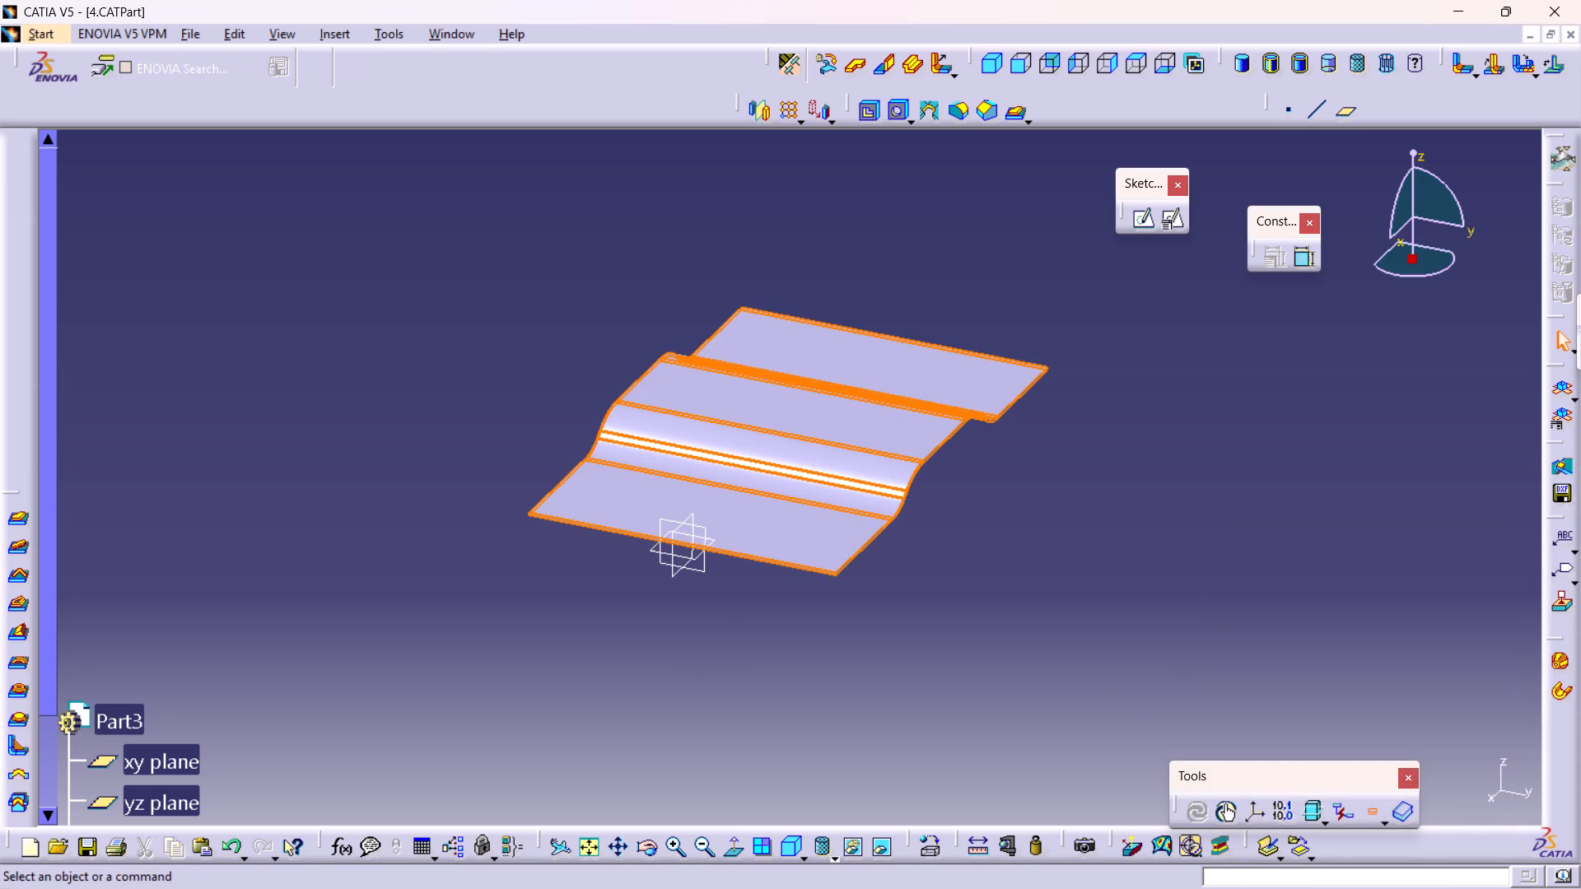
Create a positioned sketch on the wall's raised middle face, with both the H and V directions reversed.
{"action": "left_click", "coordinate": [1275, 55]}
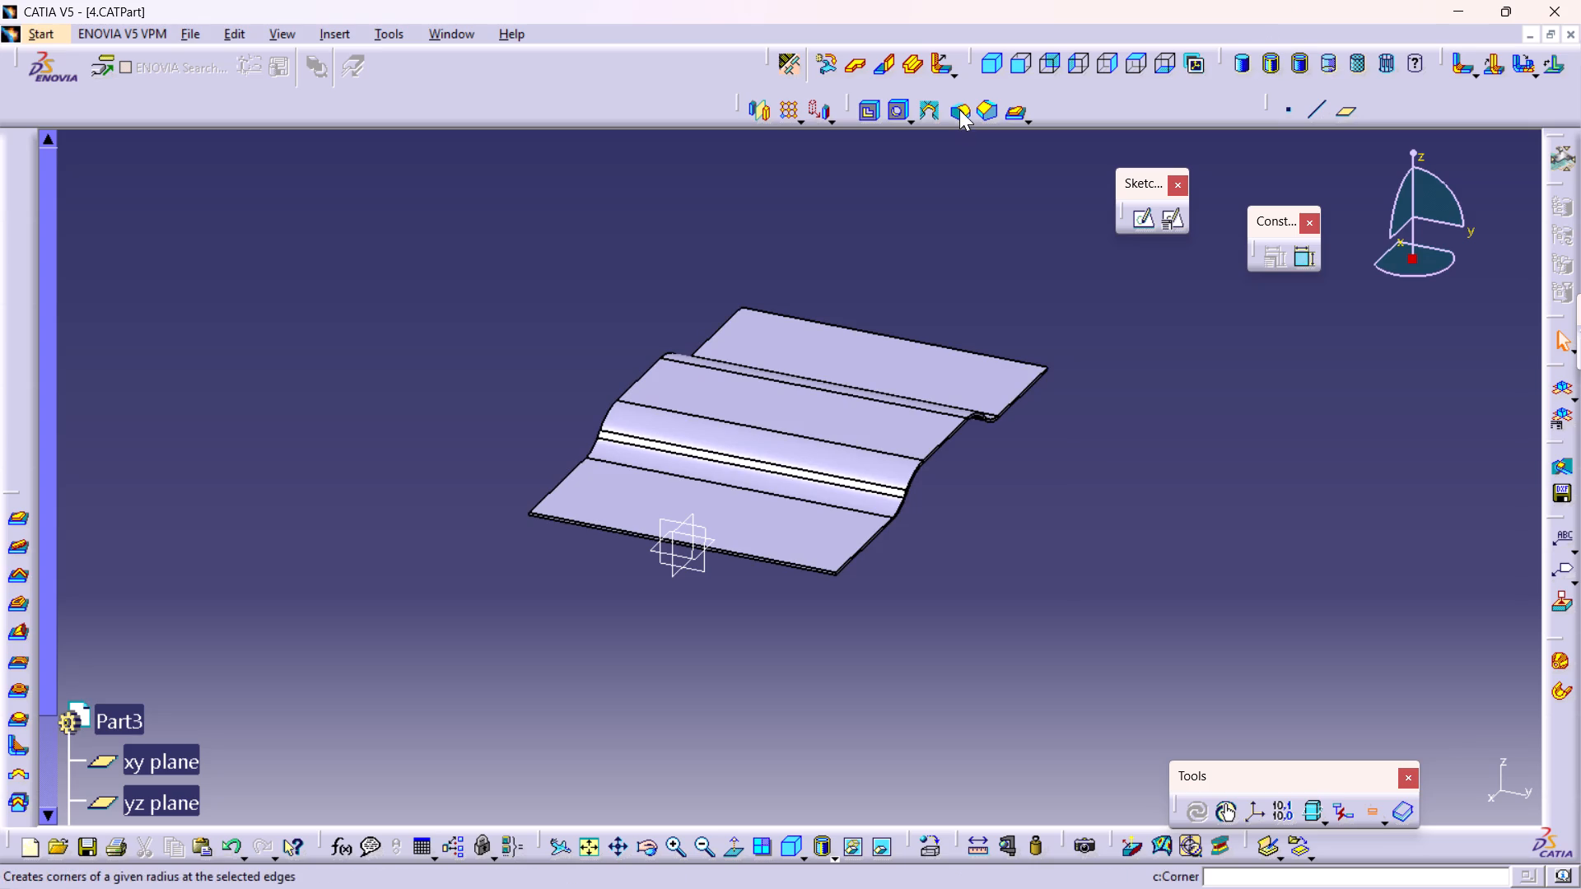
{"action": "left_click", "coordinate": [1001, 60]}
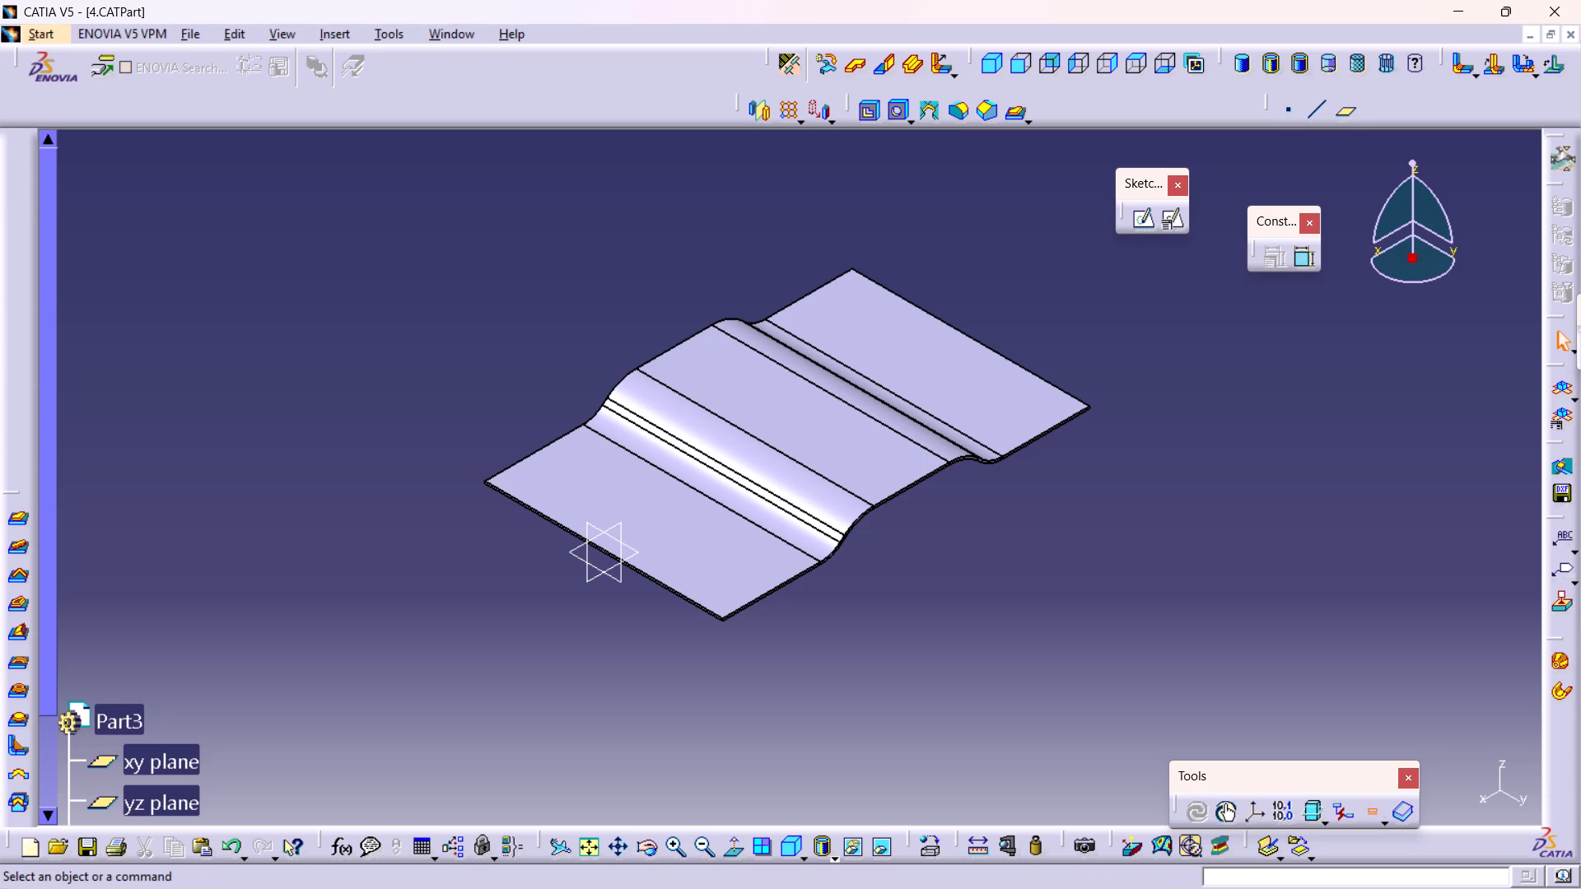
{"action": "left_click", "coordinate": [795, 421]}
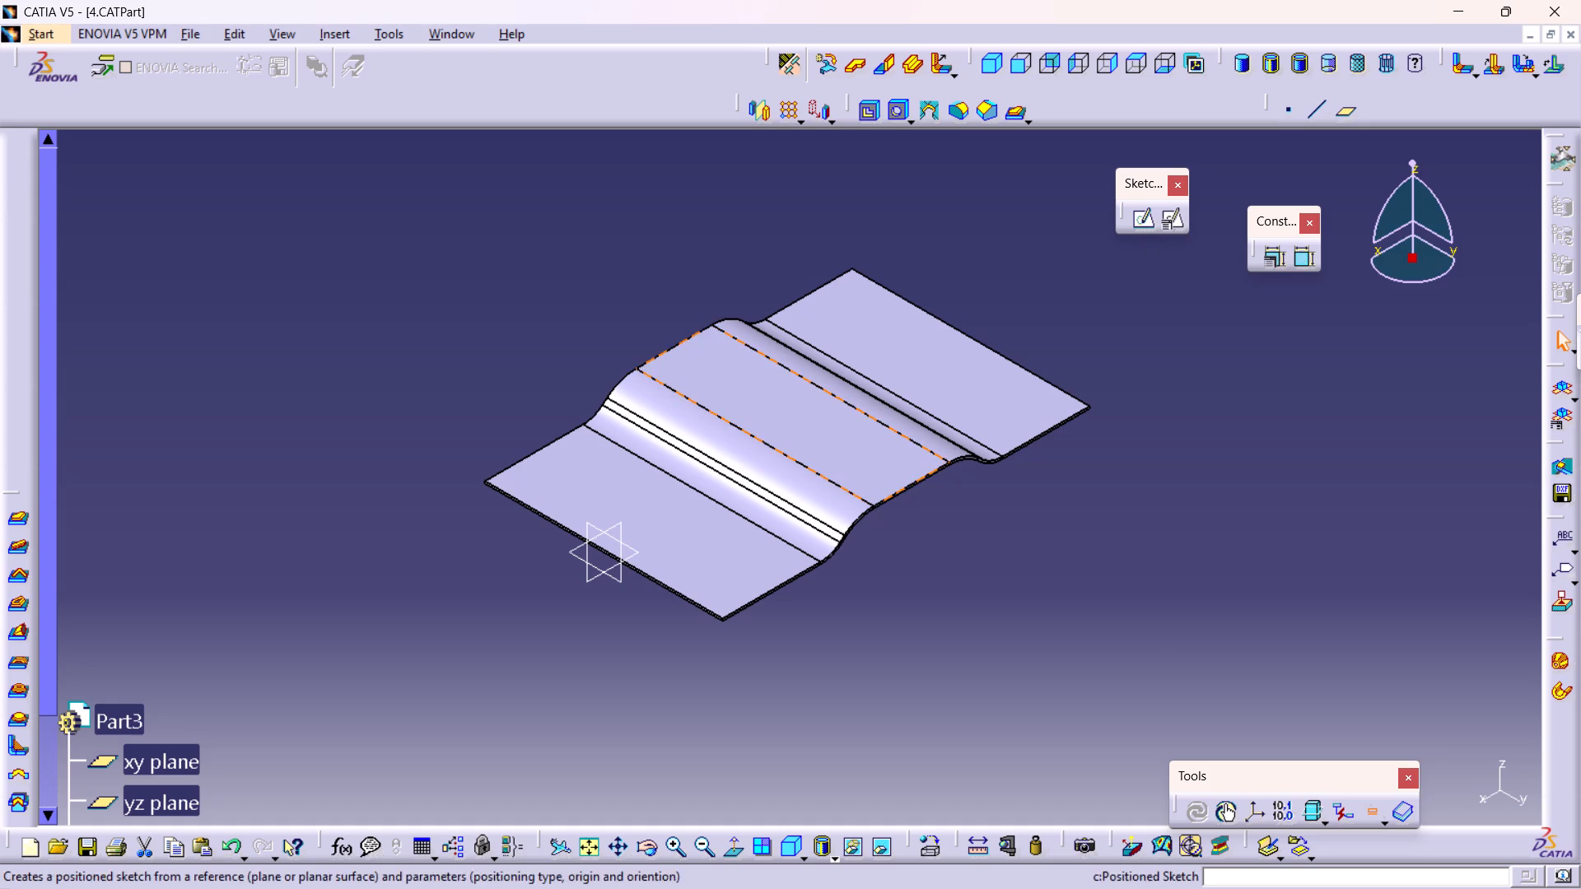
{"action": "left_click", "coordinate": [1170, 227]}
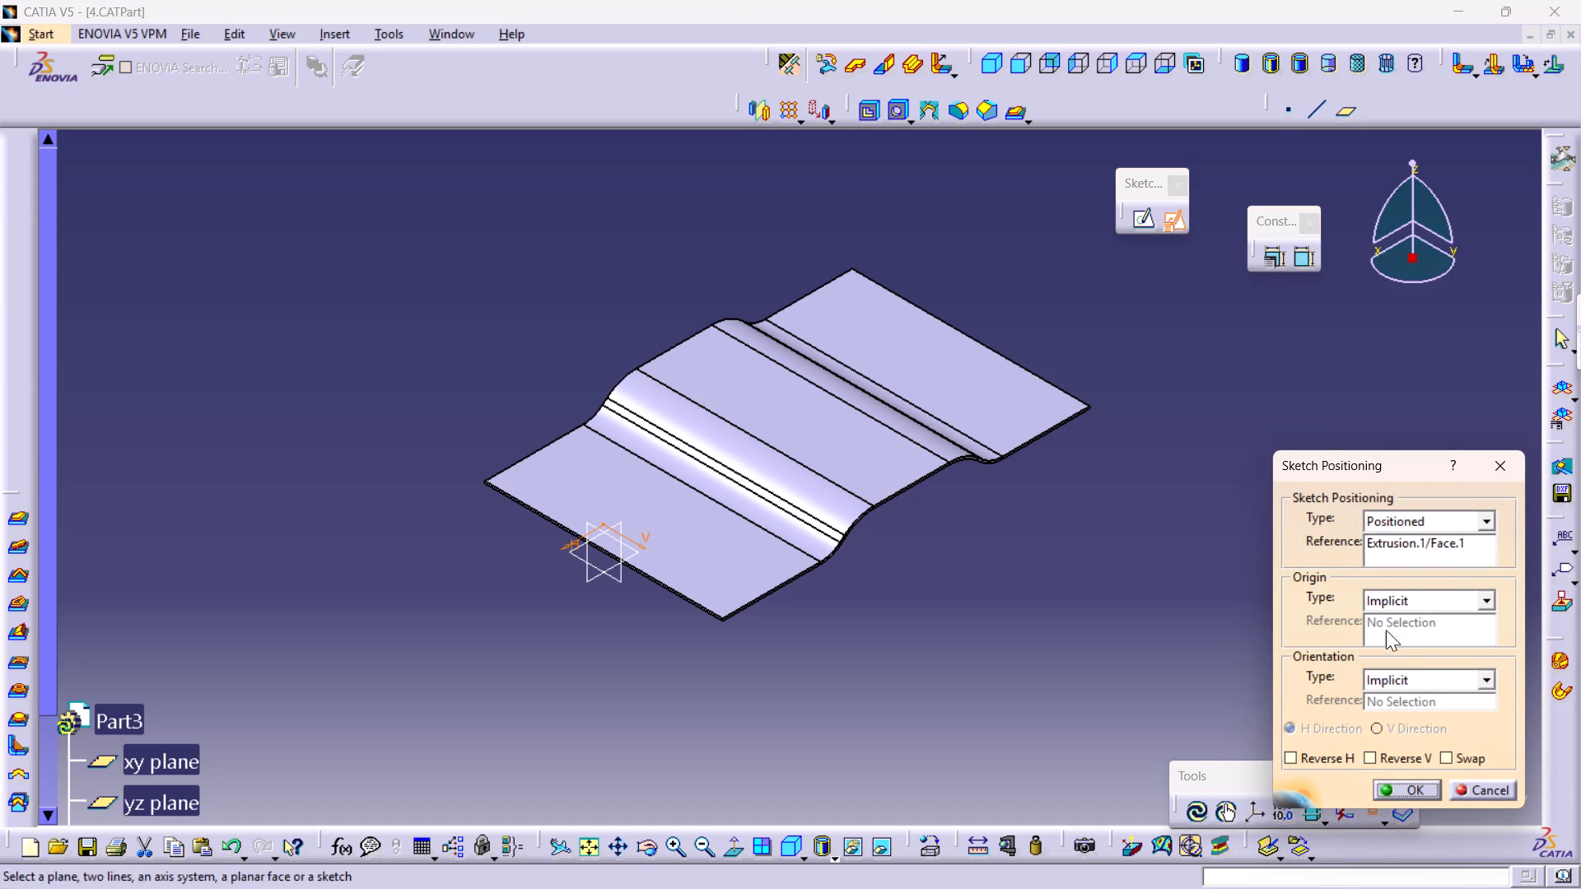
{"action": "left_click", "coordinate": [1455, 754]}
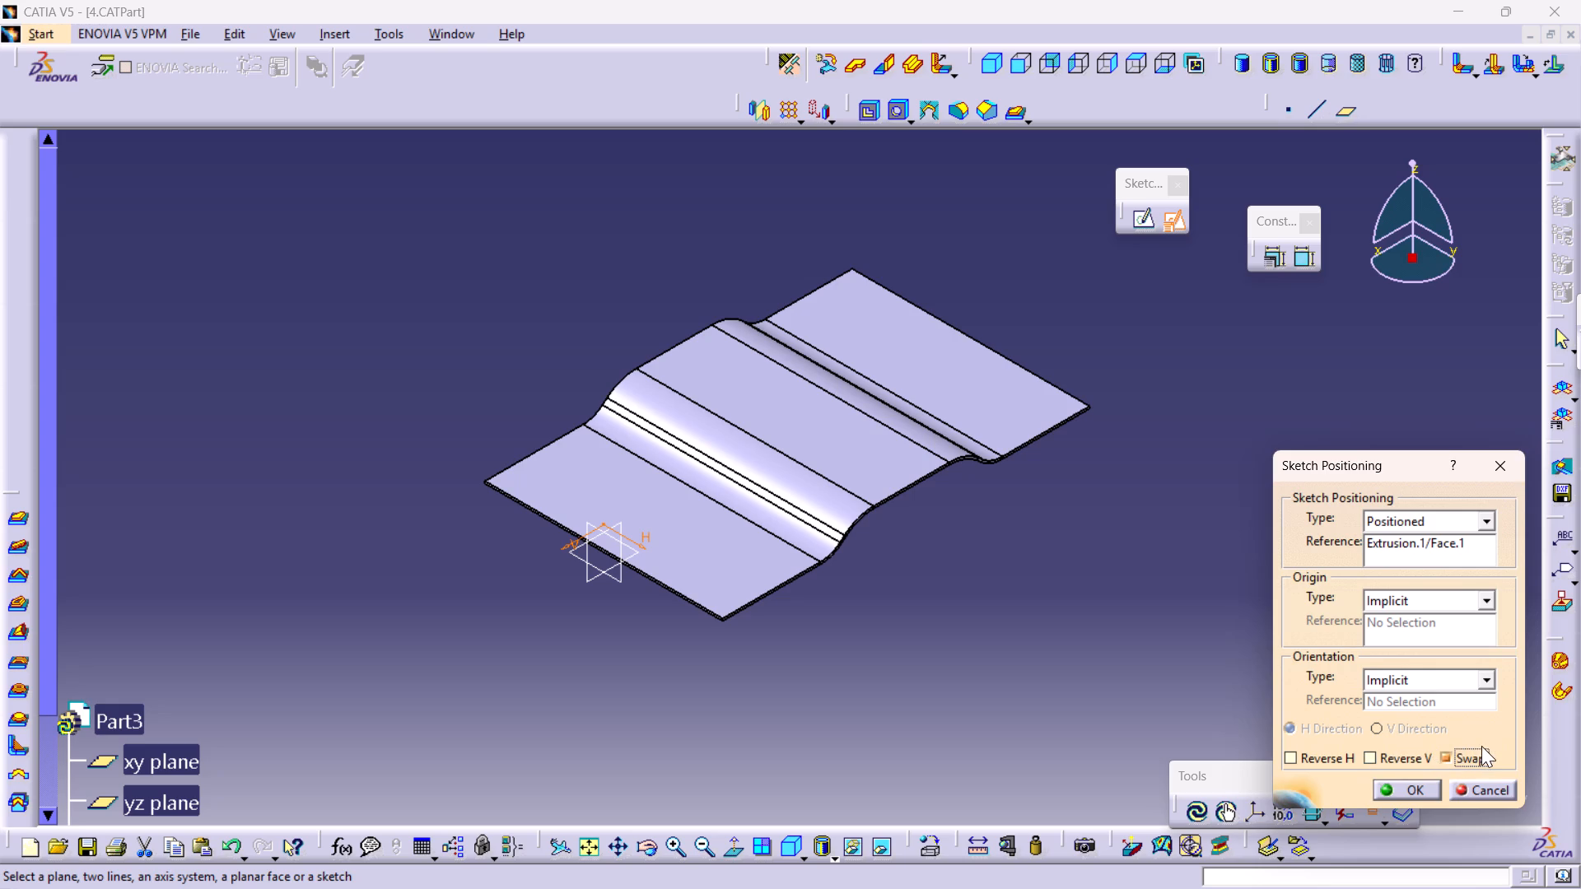
{"action": "left_click", "coordinate": [1476, 753]}
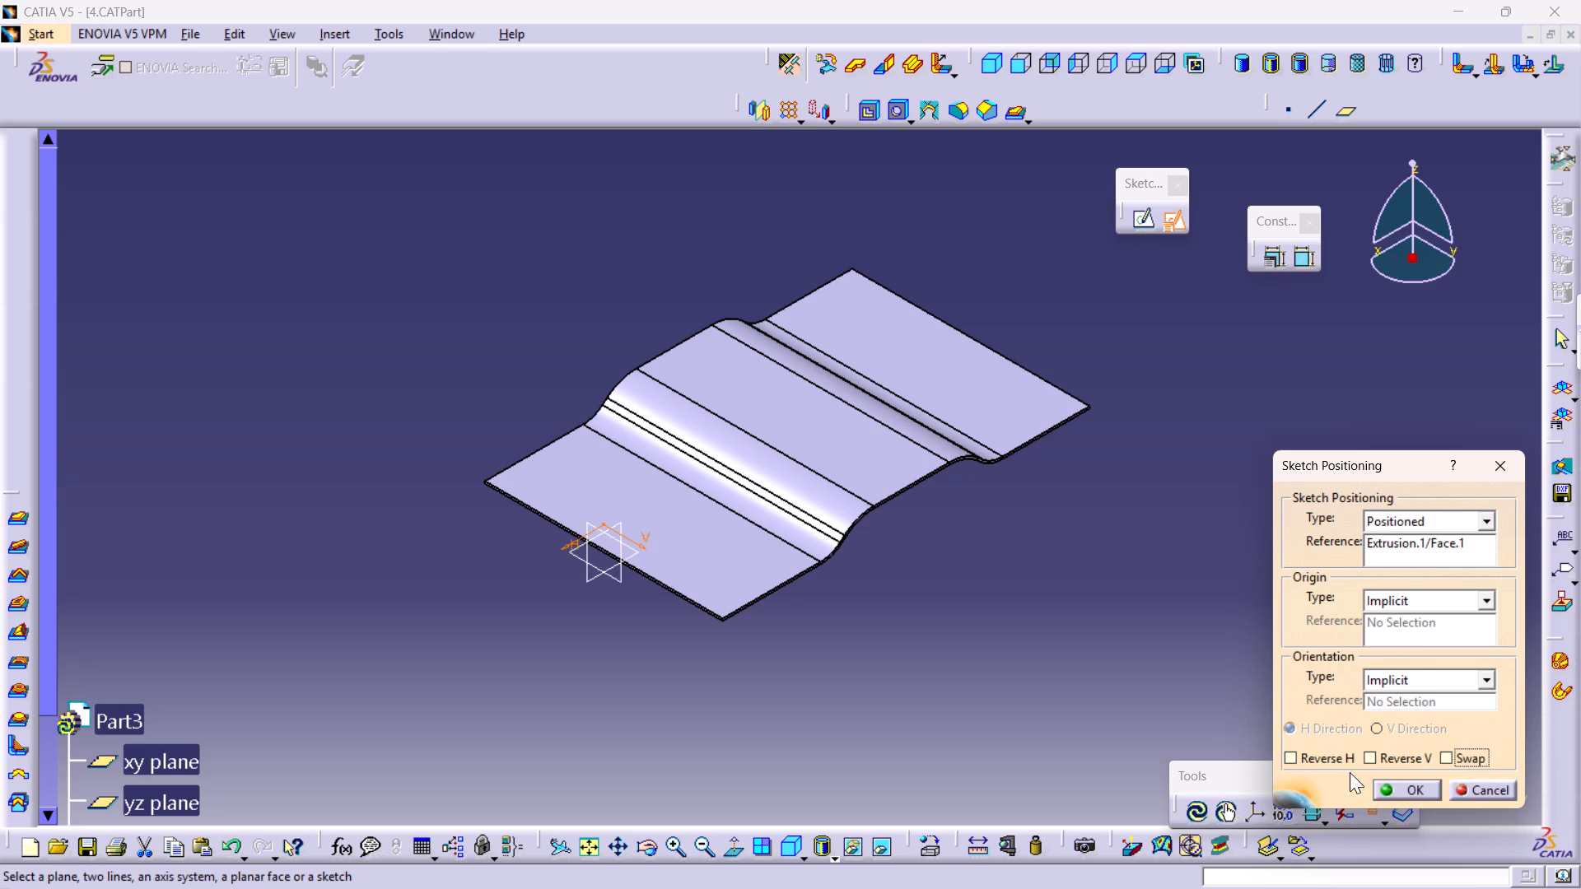
{"action": "left_click", "coordinate": [1341, 754]}
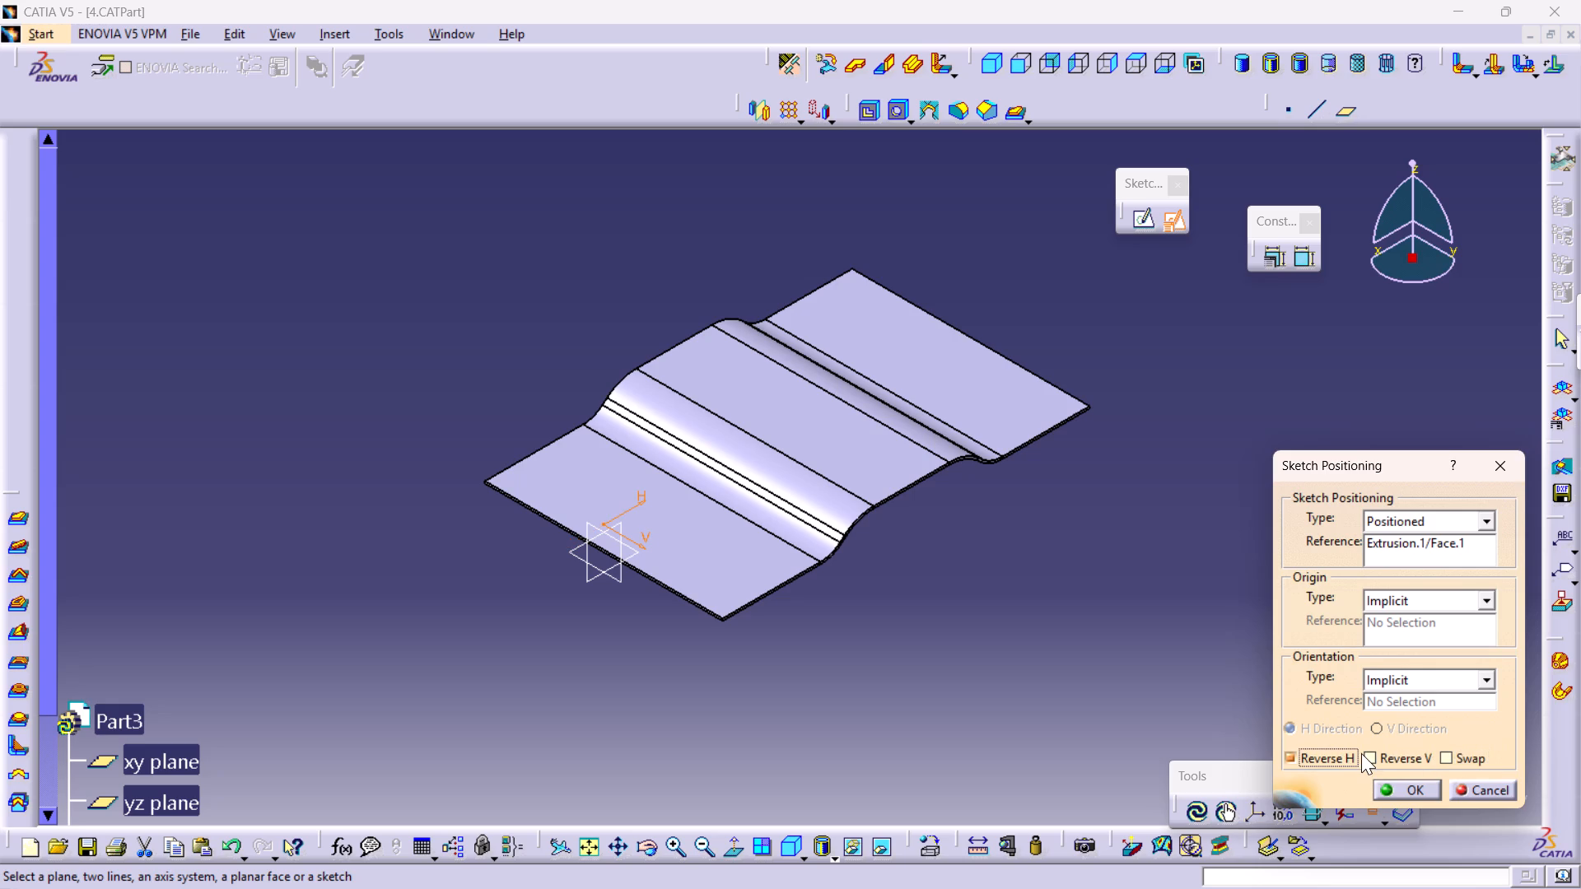
{"action": "left_click", "coordinate": [1371, 756]}
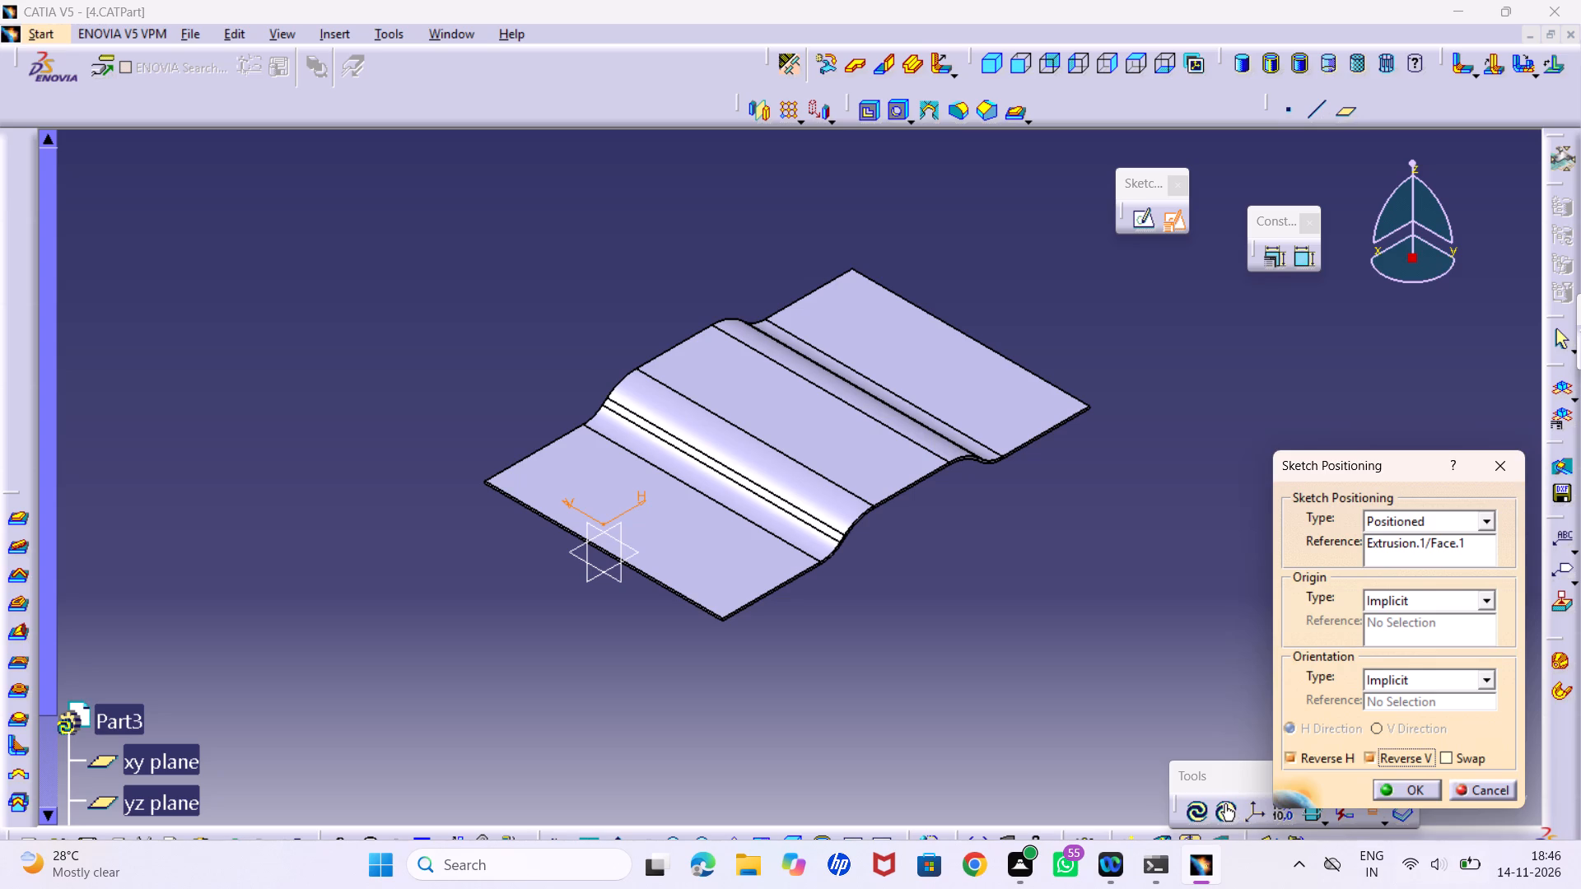
{"action": "left_click", "coordinate": [1392, 787]}
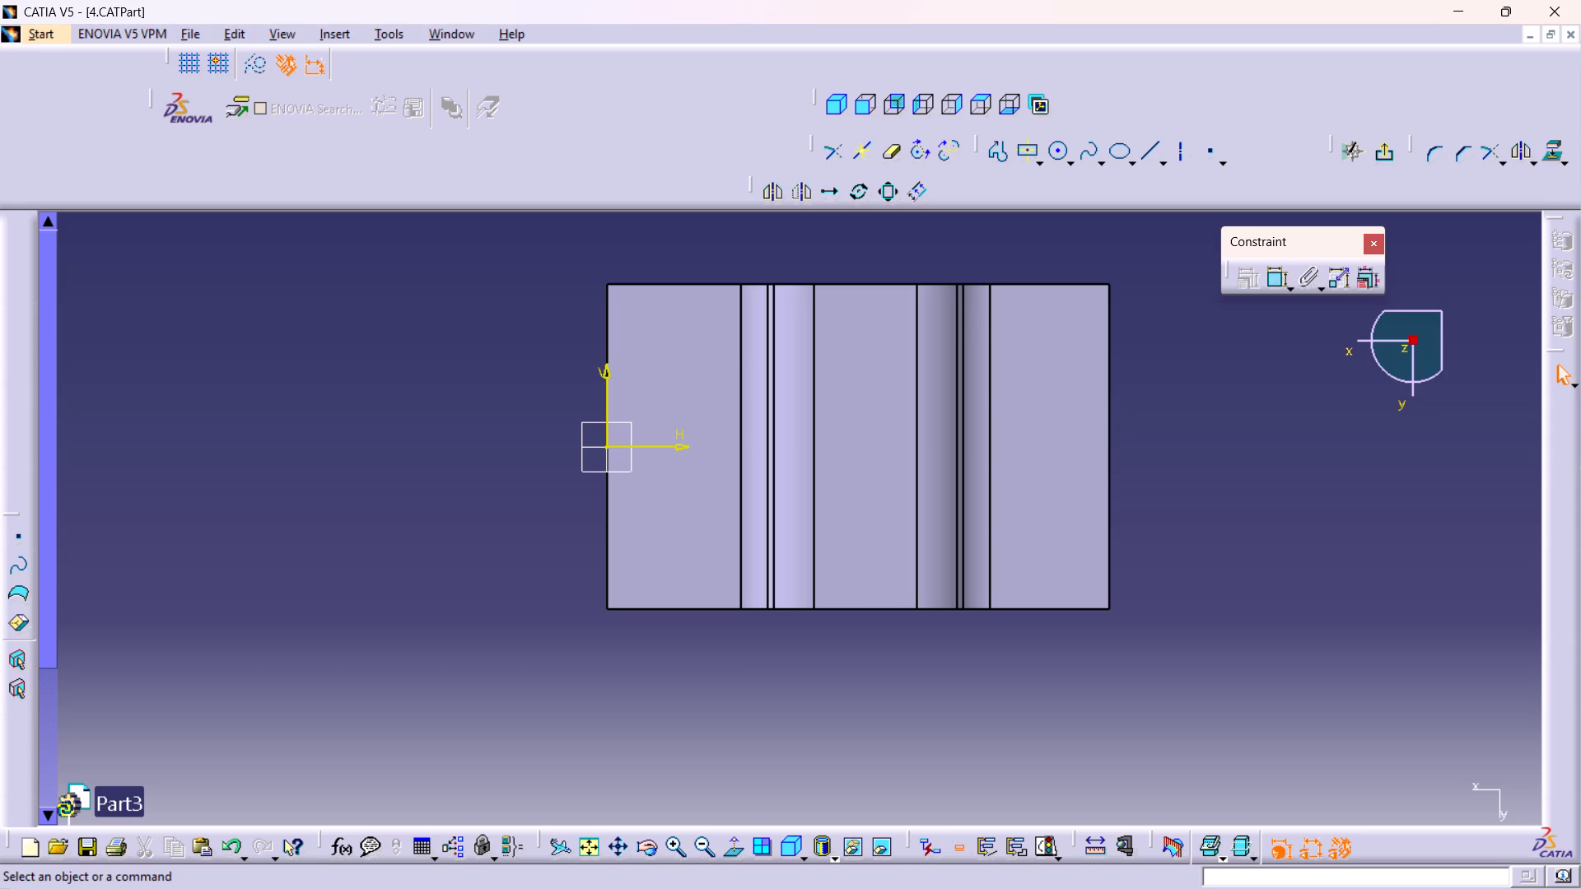
Sketch a horizontal line about 210 mm long across the bends, above the horizontal axis.
{"action": "middle_click_drag", "start_coordinate": [1100, 435], "coordinate": [1093, 512]}
{"action": "middle_click_drag", "start_coordinate": [1066, 512], "coordinate": [1053, 495]}
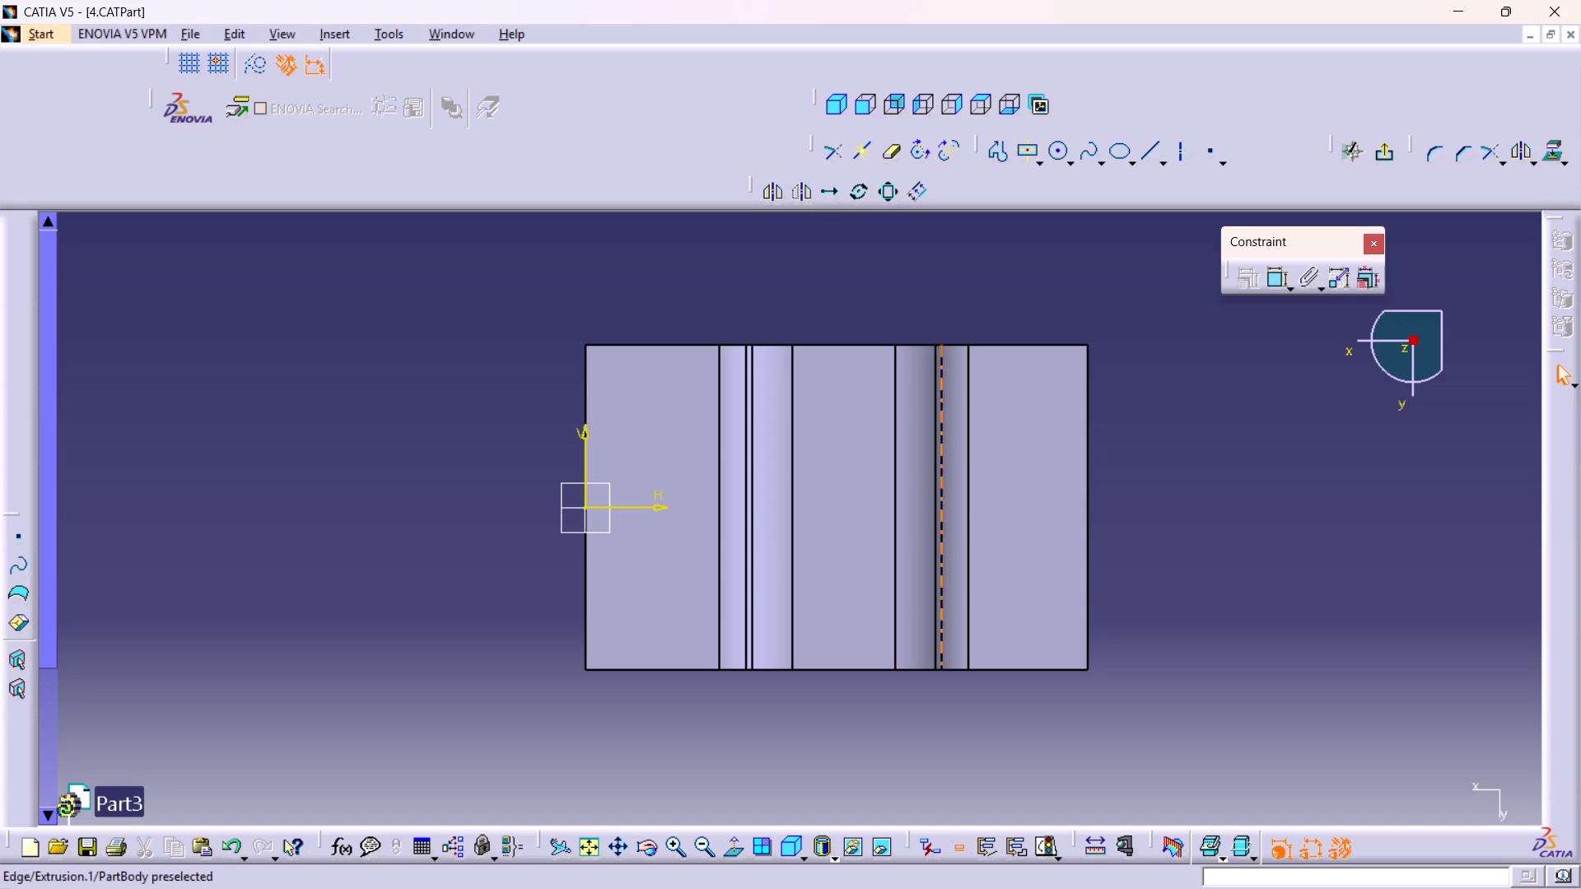
{"action": "left_click", "coordinate": [1149, 151]}
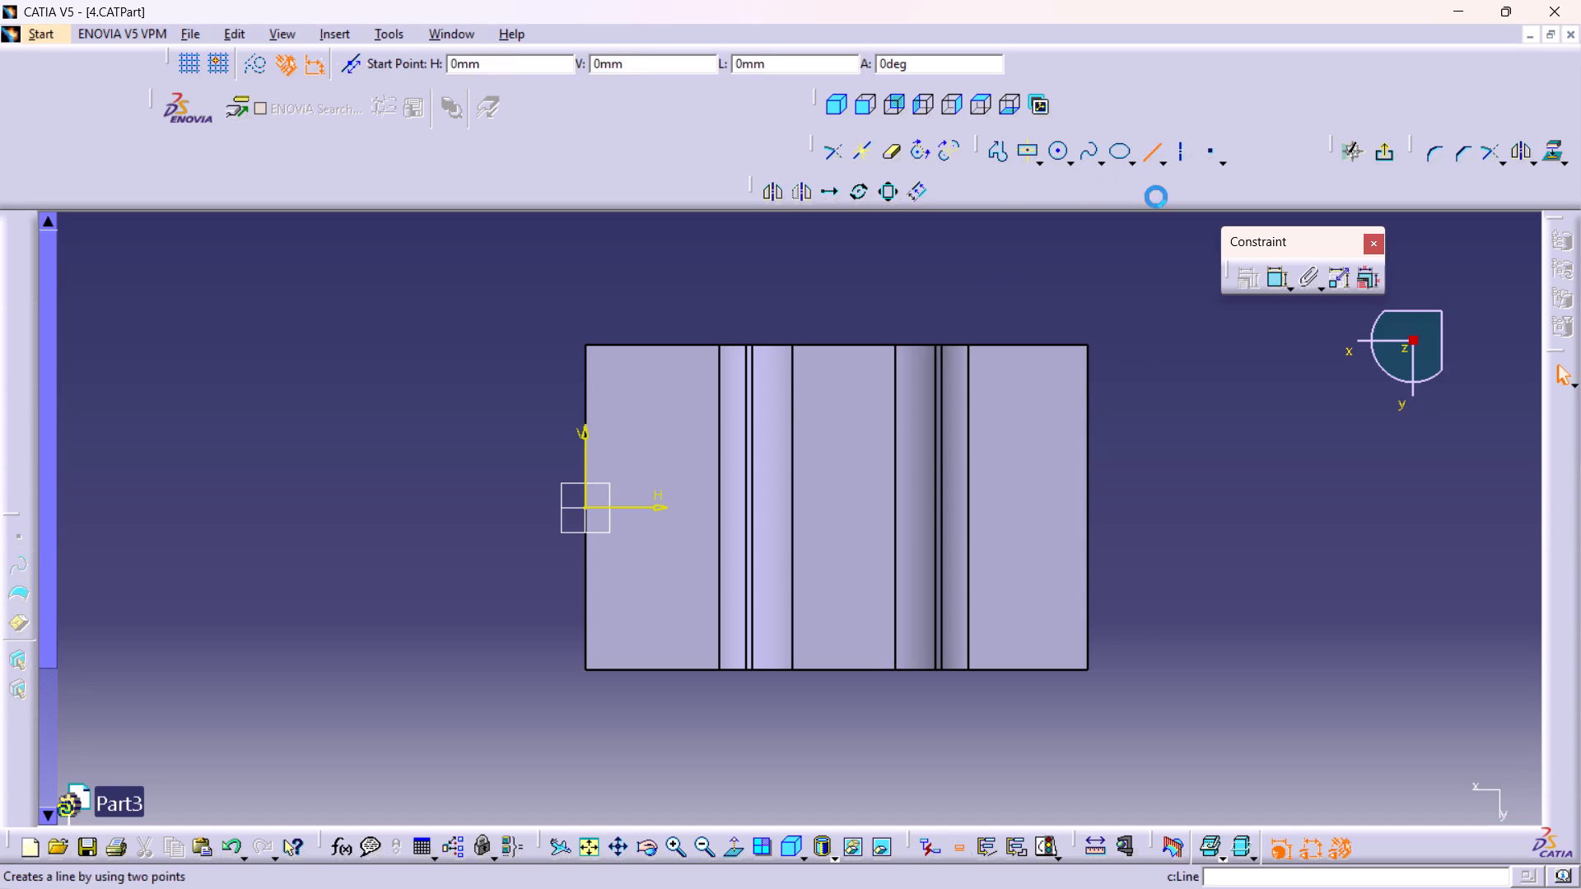
{"action": "middle_click_drag", "start_coordinate": [674, 443], "coordinate": [651, 365]}
{"action": "right_click", "coordinate": [674, 443]}
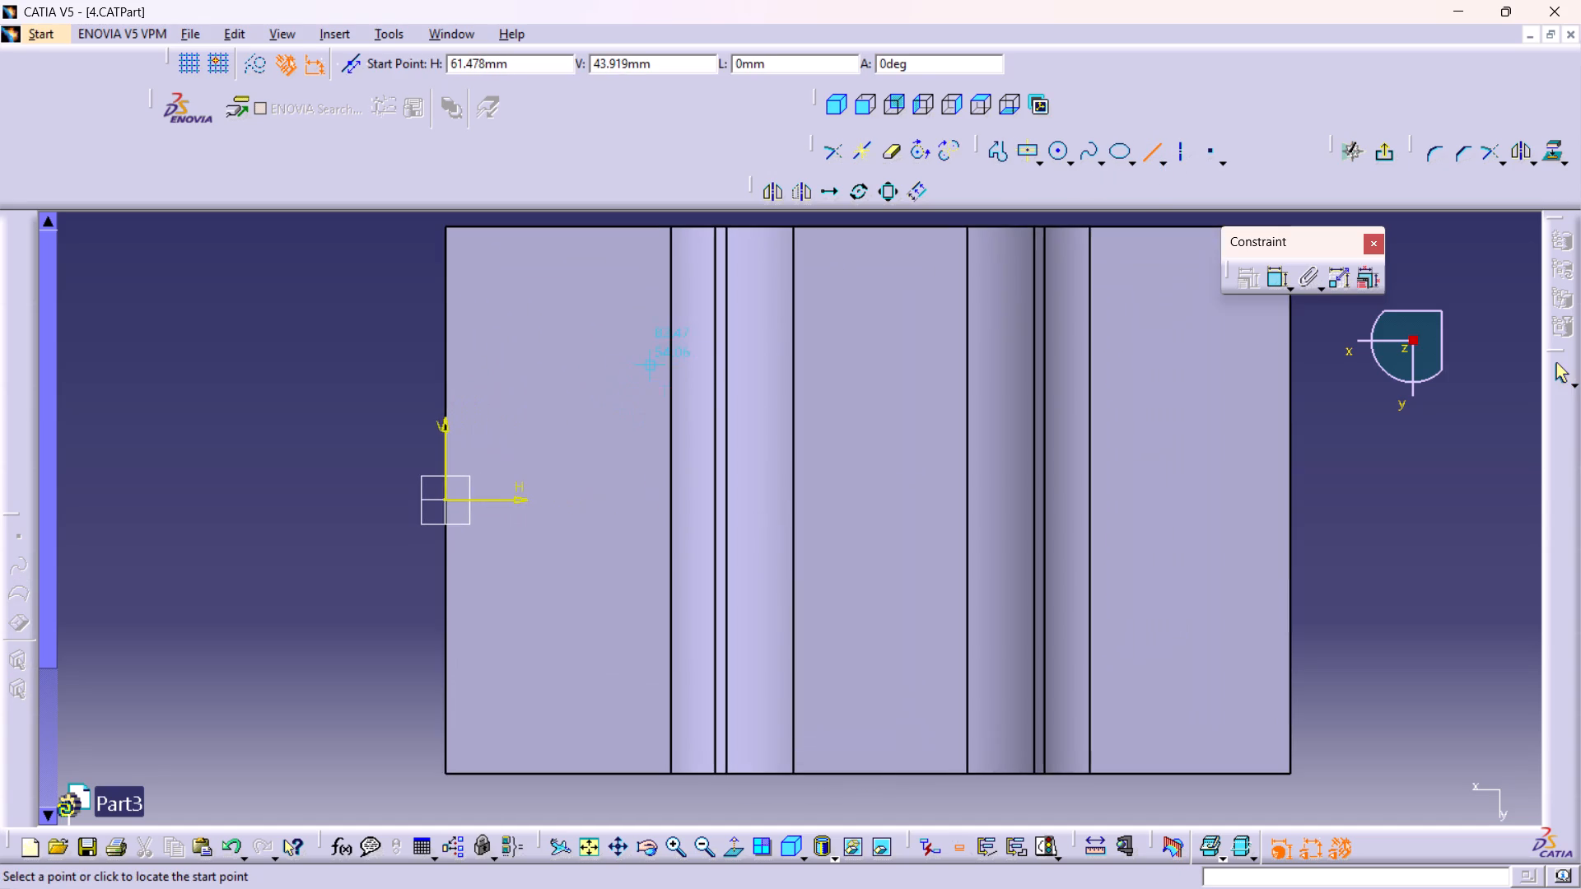
{"action": "middle_click_drag", "start_coordinate": [680, 395], "coordinate": [675, 444]}
{"action": "left_click", "coordinate": [603, 435]}
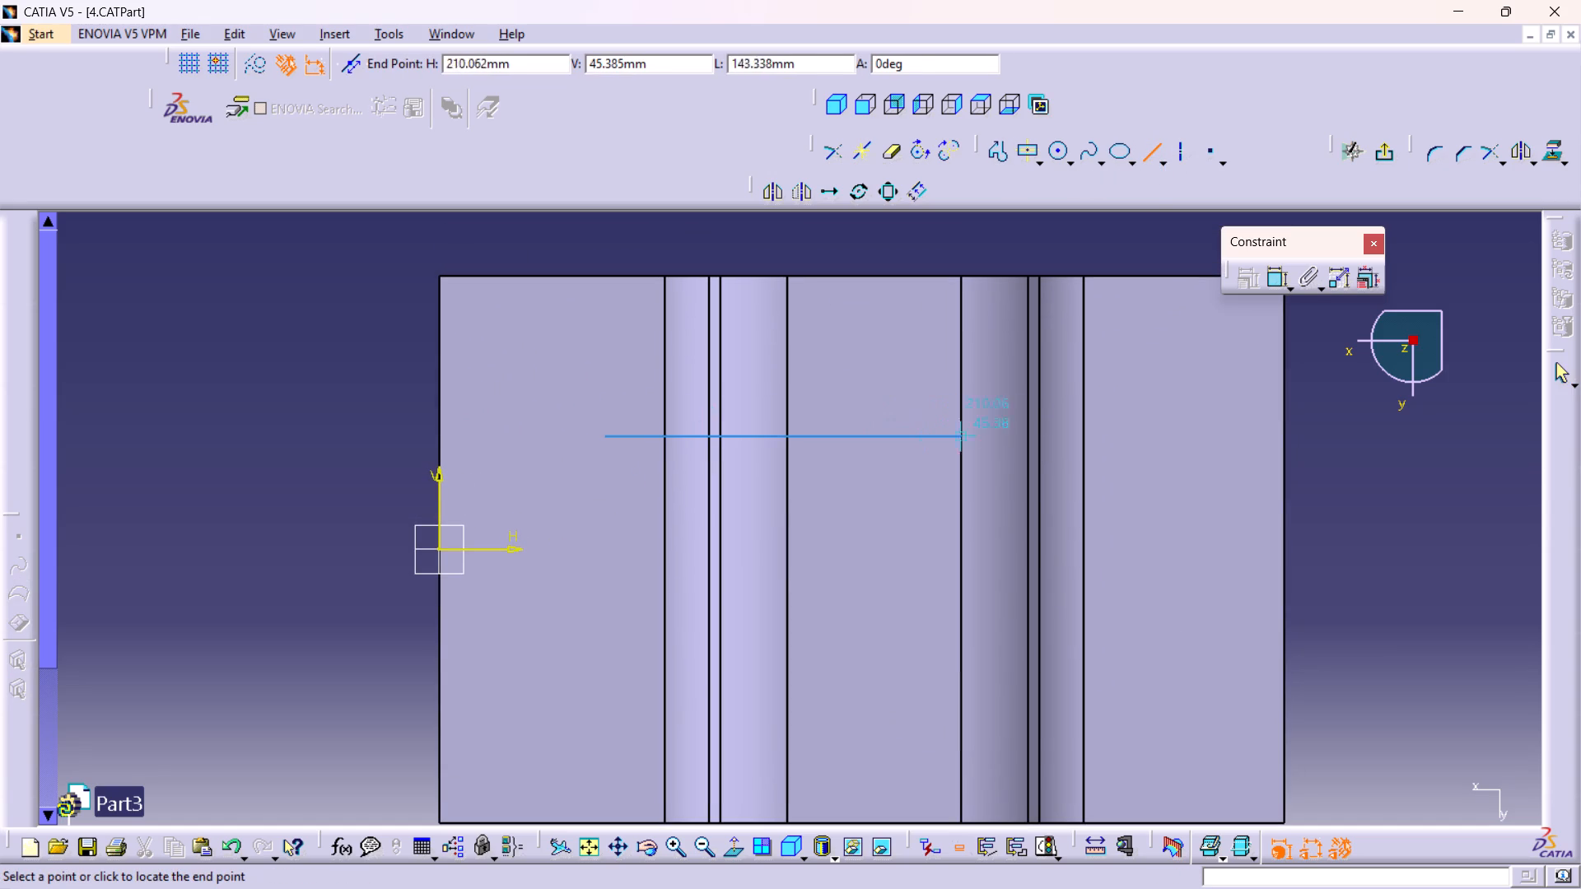
{"action": "left_click", "coordinate": [1126, 438]}
Dimension the horizontal line's length and set it to 245 mm.
{"action": "double_click", "coordinate": [1274, 279]}
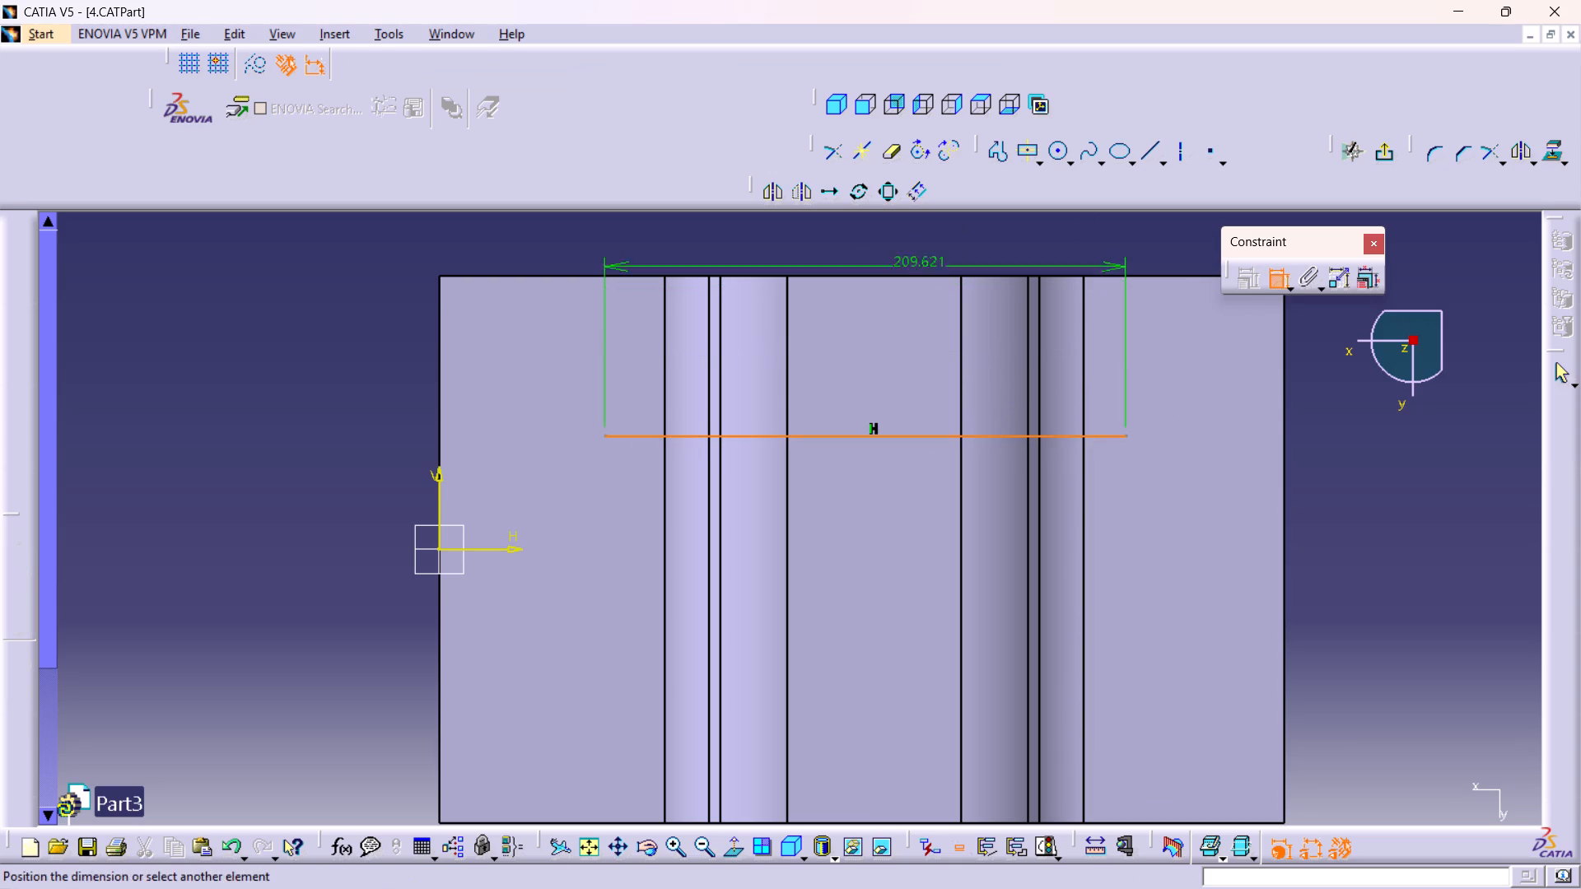
{"action": "left_click", "coordinate": [871, 240]}
{"action": "double_click", "coordinate": [863, 237]}
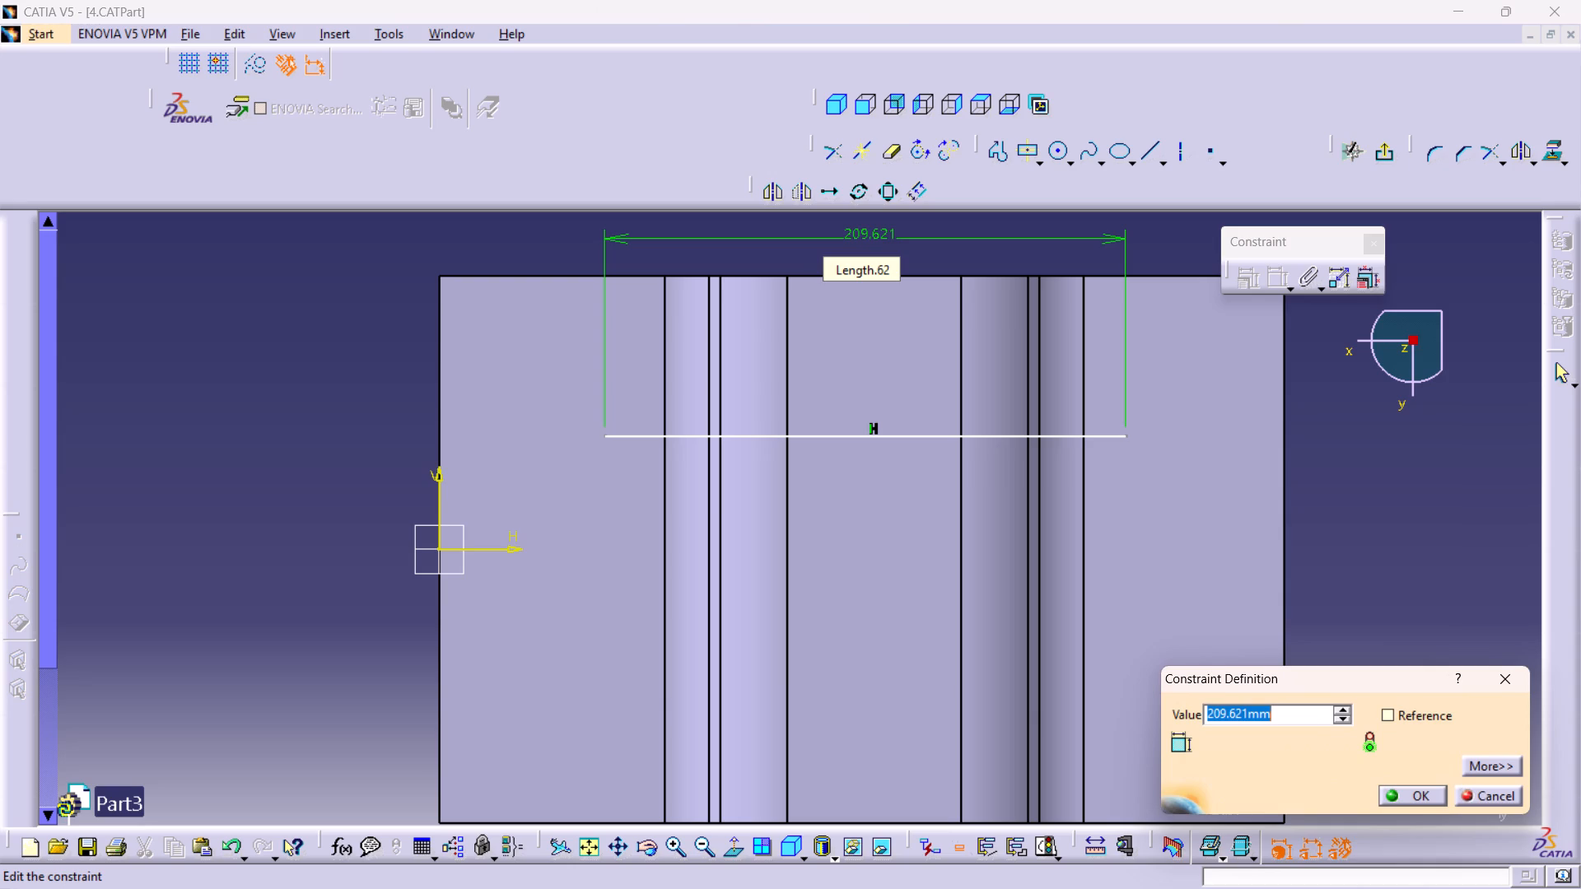
{"action": "type", "text": "245"}
{"action": "key", "text": "Return"}
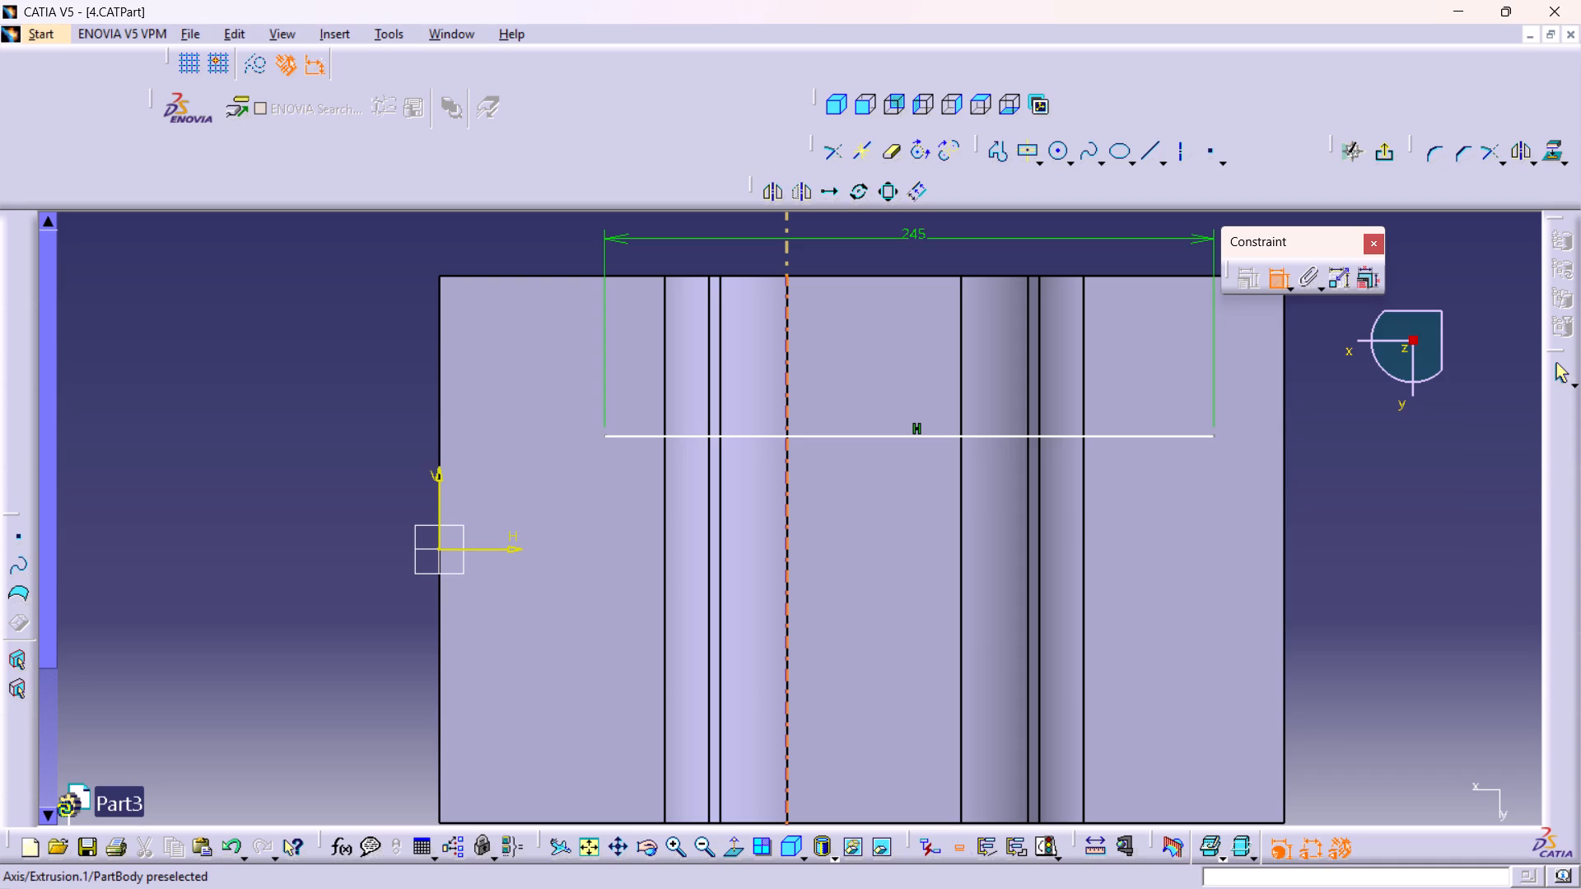
Dimension the distance from the vertical axis to the line's nearest endpoint and set it to 40 mm.
{"action": "left_click", "coordinate": [605, 440]}
{"action": "left_click", "coordinate": [437, 479]}
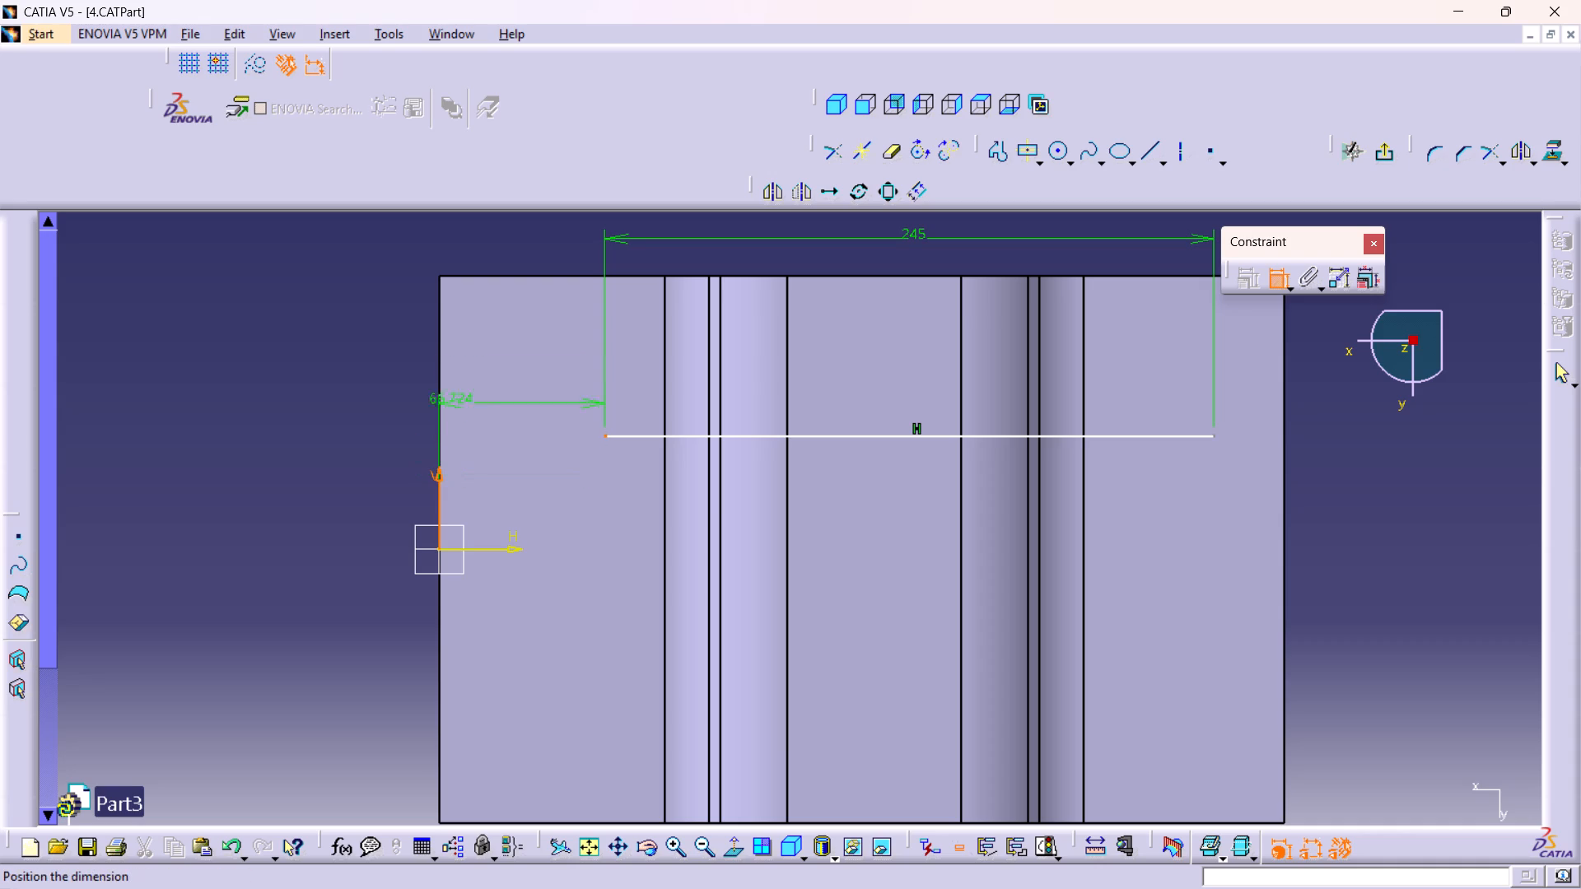
{"action": "left_click", "coordinate": [490, 258]}
{"action": "double_click", "coordinate": [489, 249]}
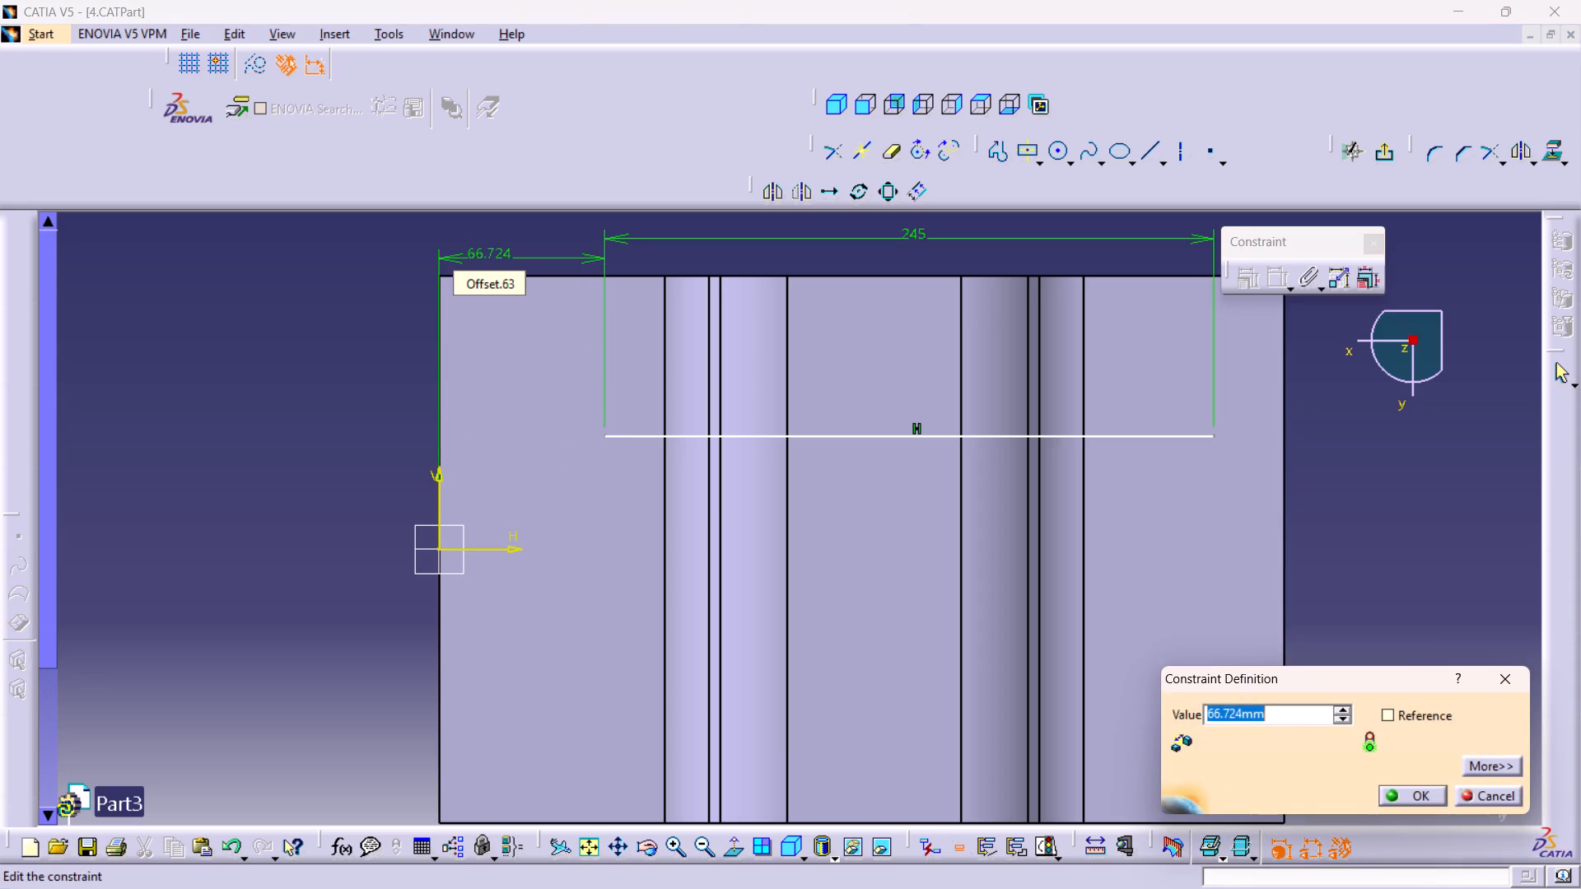
{"action": "type", "text": "40"}
{"action": "key", "text": "Return"}
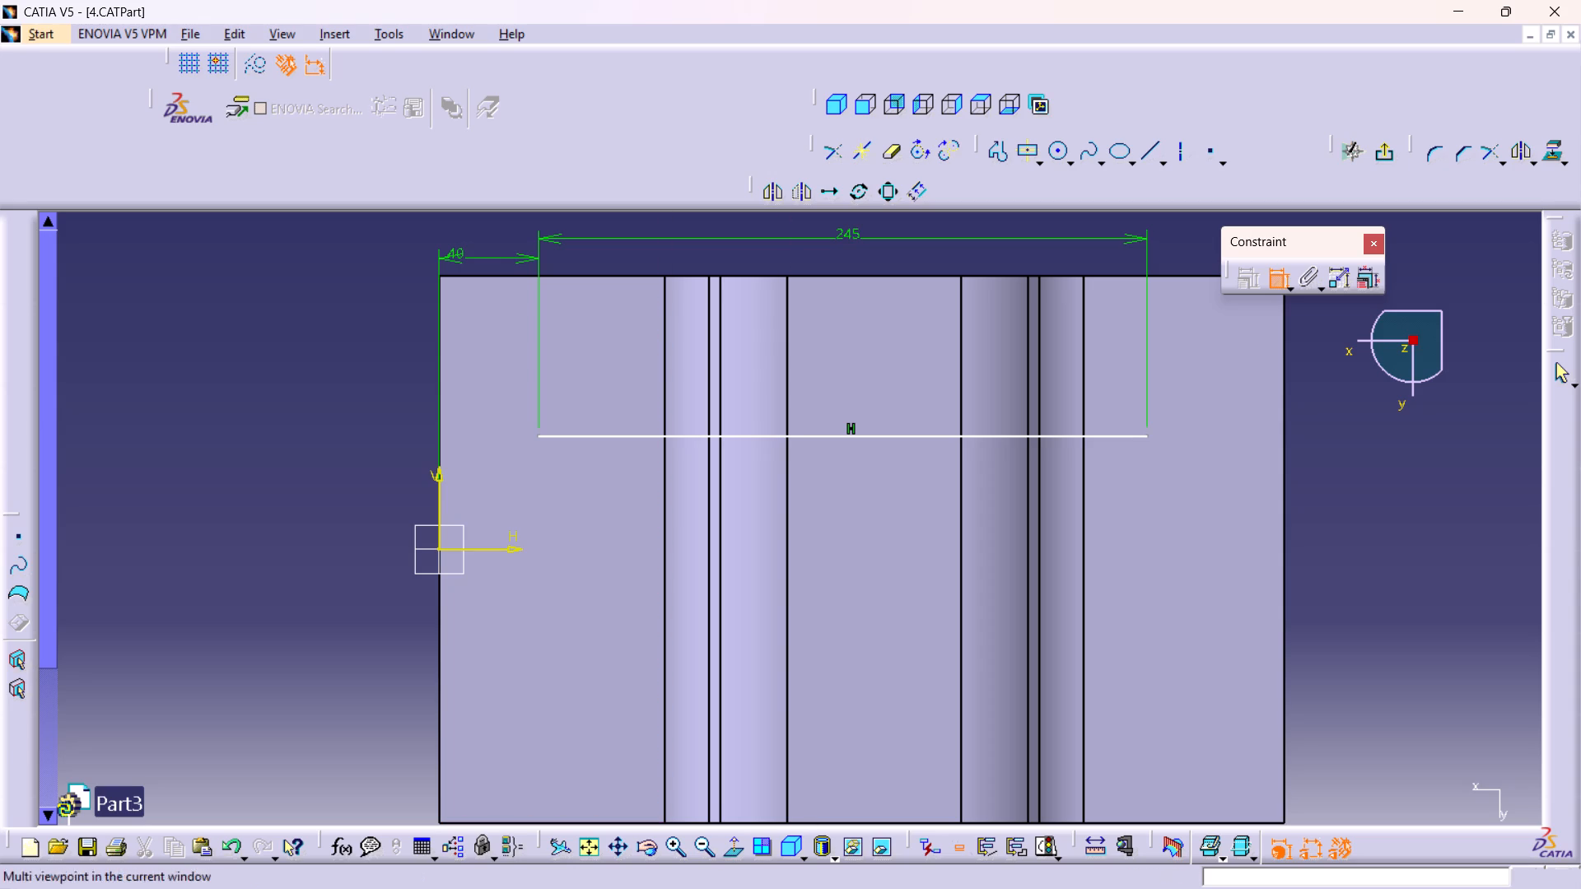
Dimension the offset between the wall's upper edge and the sketched line, and set it to 50 mm.
{"action": "left_click", "coordinate": [1110, 273]}
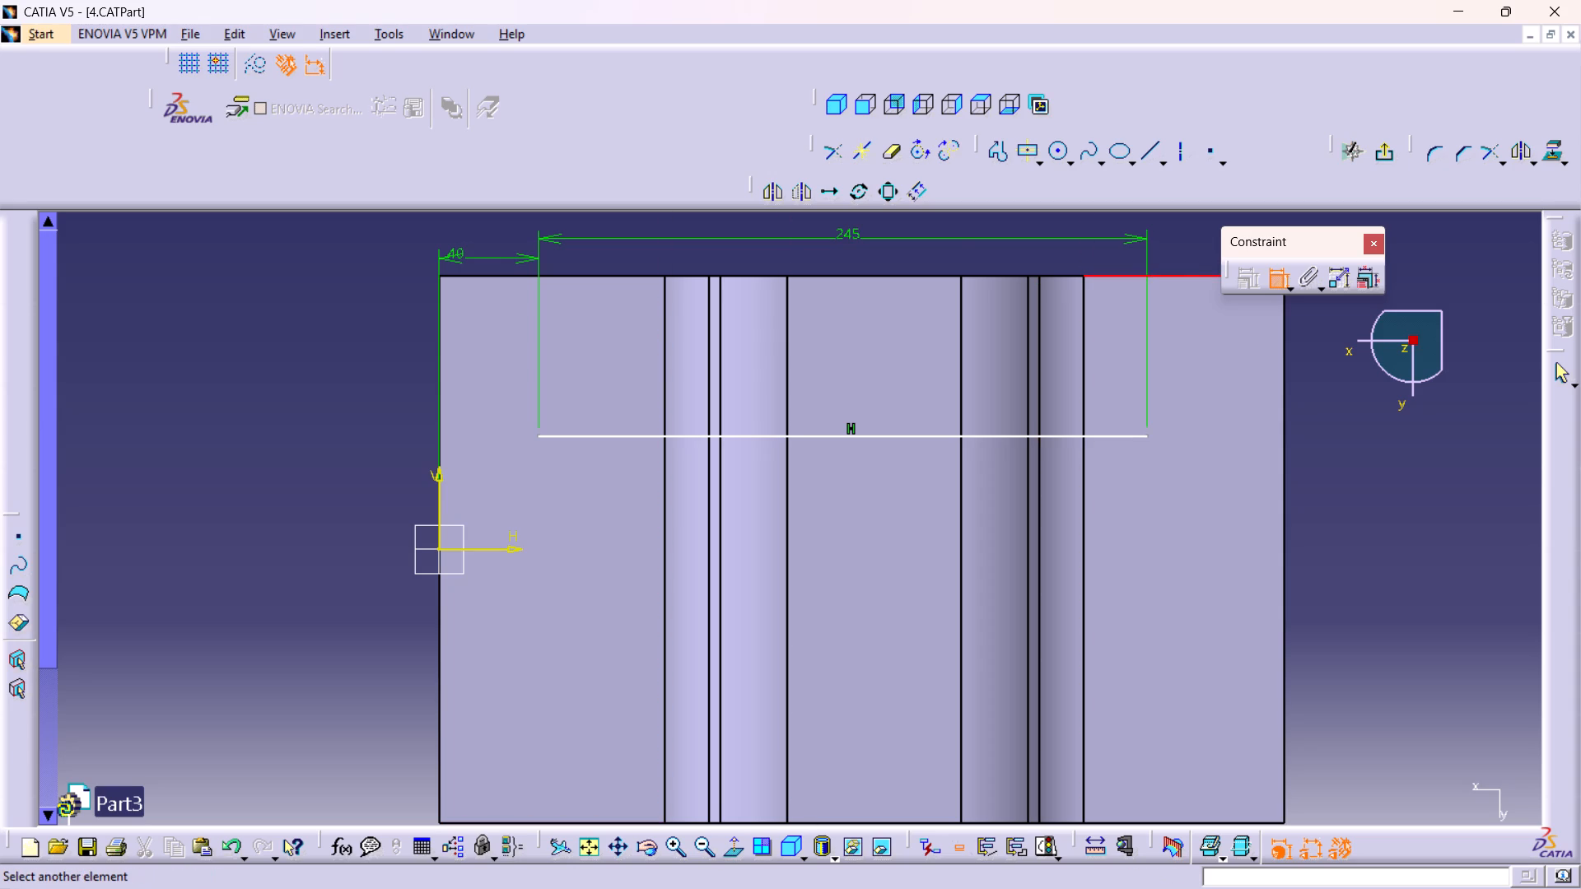
{"action": "left_click", "coordinate": [1117, 437]}
{"action": "left_click", "coordinate": [1326, 386]}
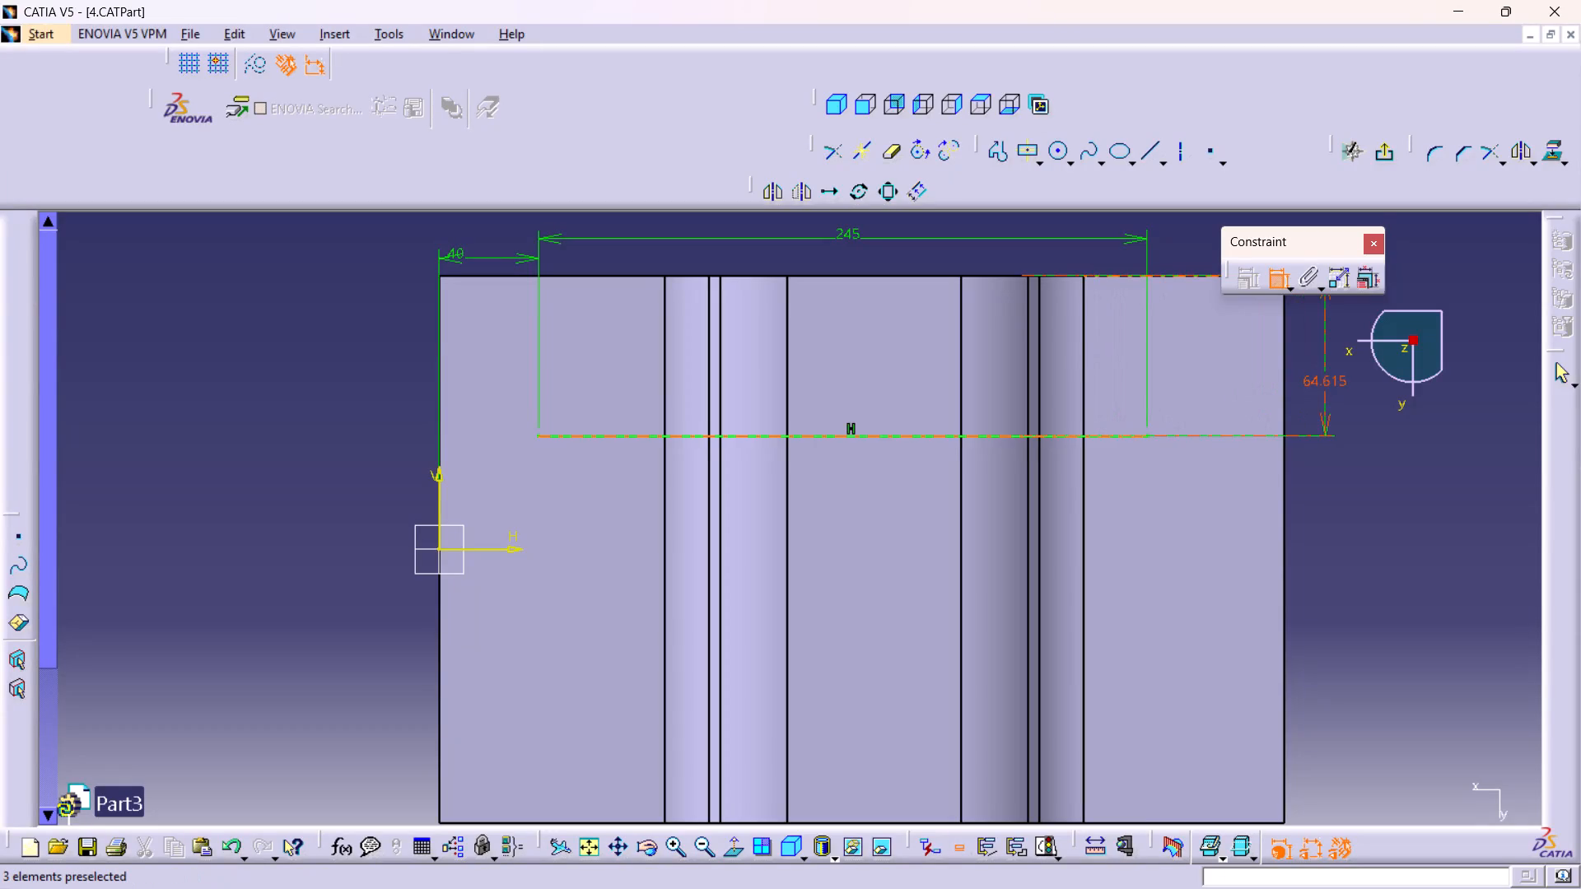
{"action": "double_click", "coordinate": [1317, 379]}
{"action": "type", "text": "50"}
{"action": "key", "text": "Return"}
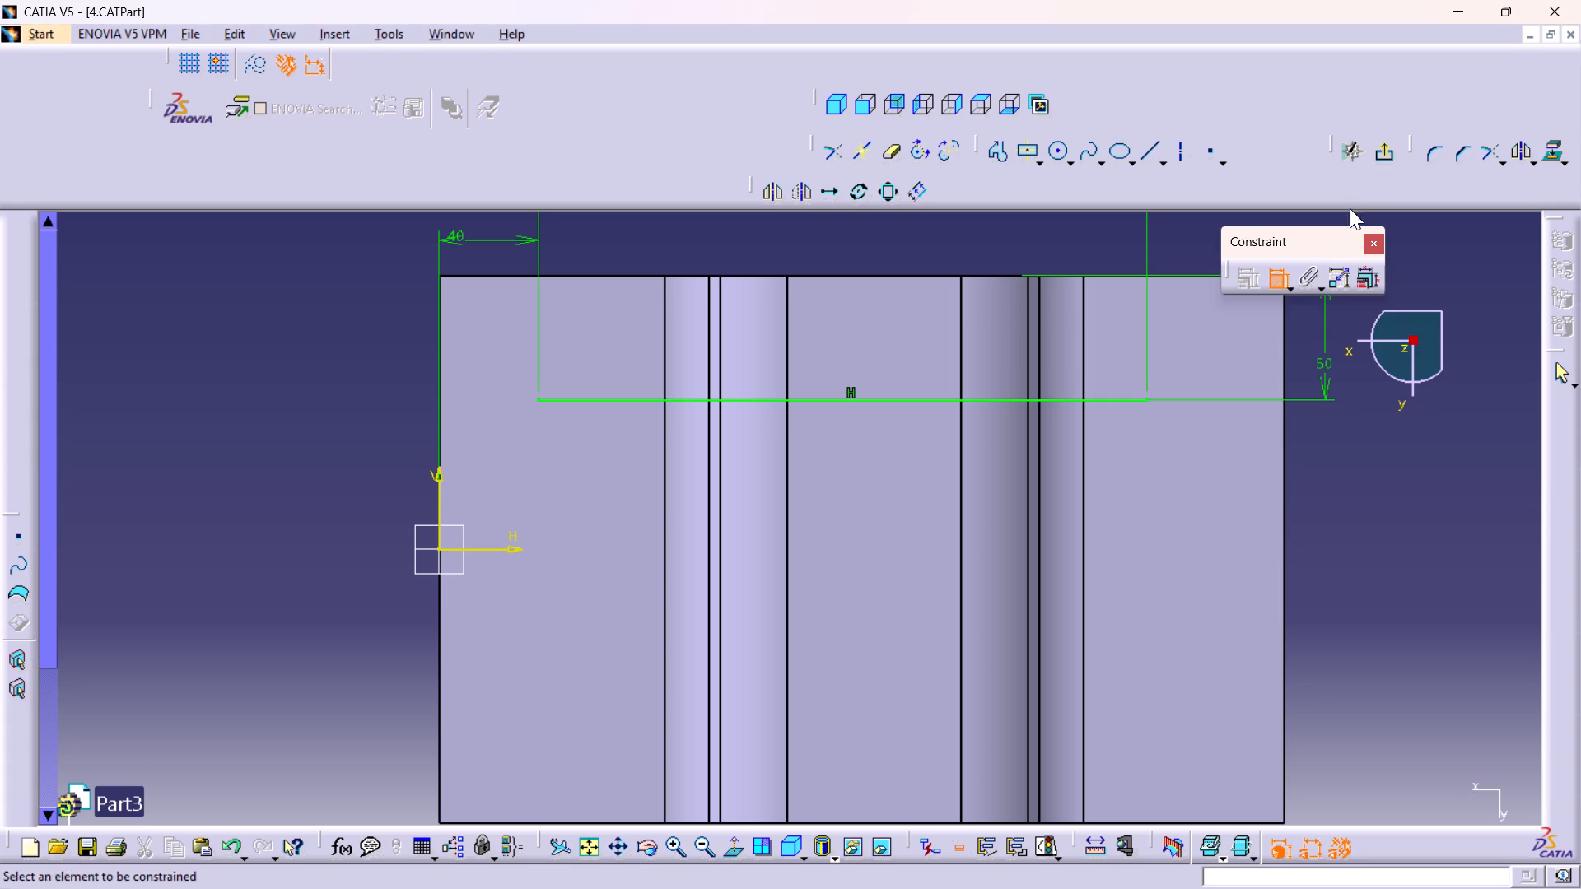
Exit the line sketch and switch to the Generative Shape Design workbench.
{"action": "left_click", "coordinate": [1383, 156]}
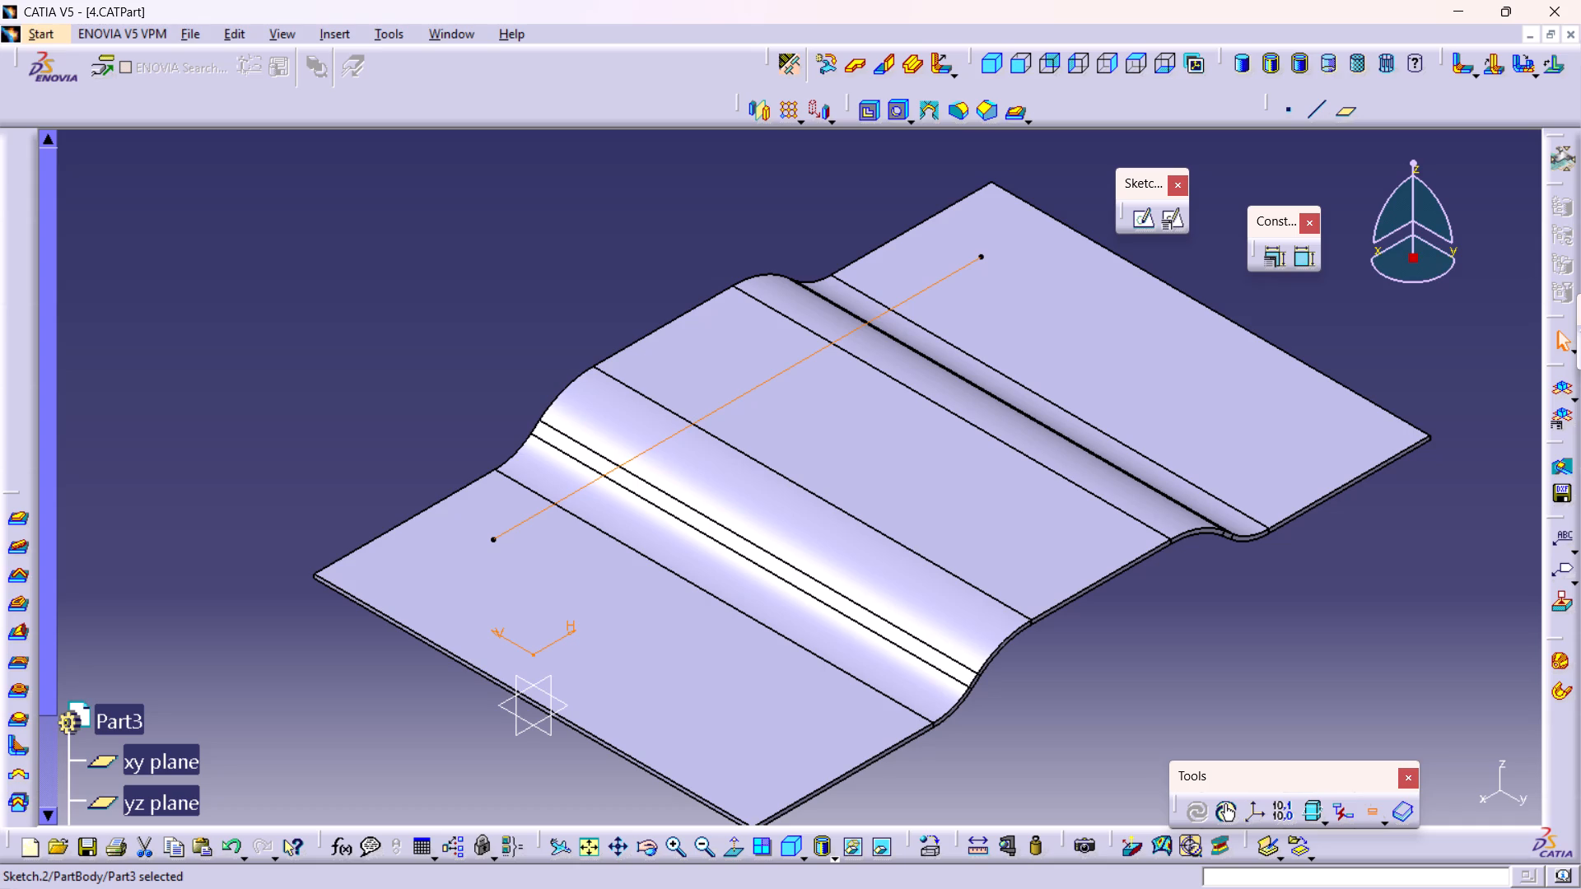
{"action": "left_click", "coordinate": [25, 29]}
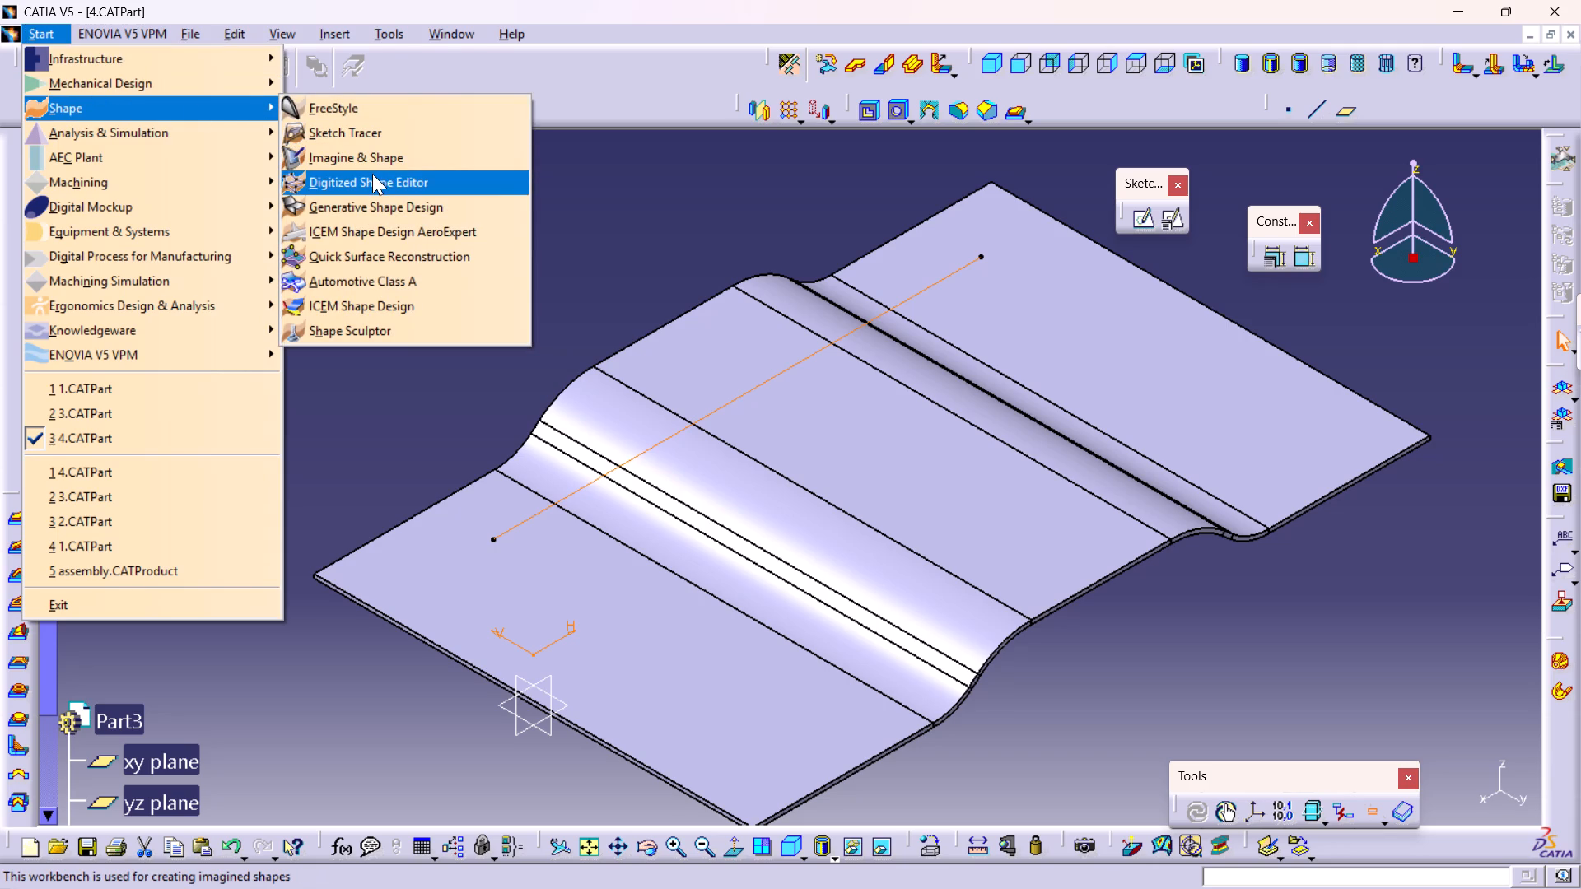
{"action": "left_click", "coordinate": [377, 208]}
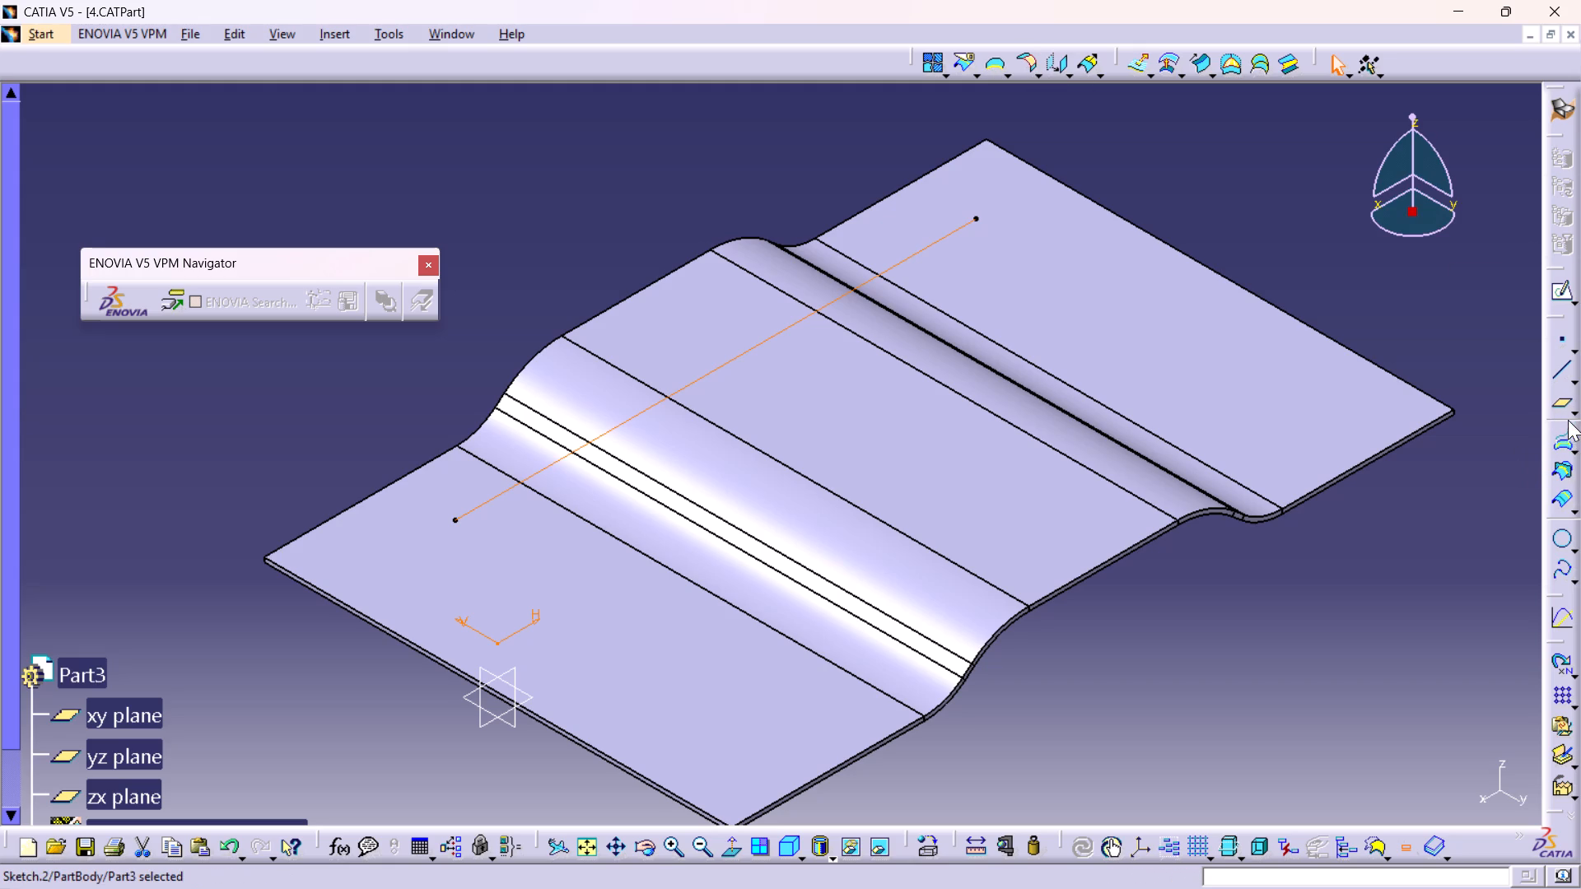
Project the sketched line onto the extruded wall with a Normal projection, nearest solution and no smoothing.
{"action": "left_click", "coordinate": [1566, 441]}
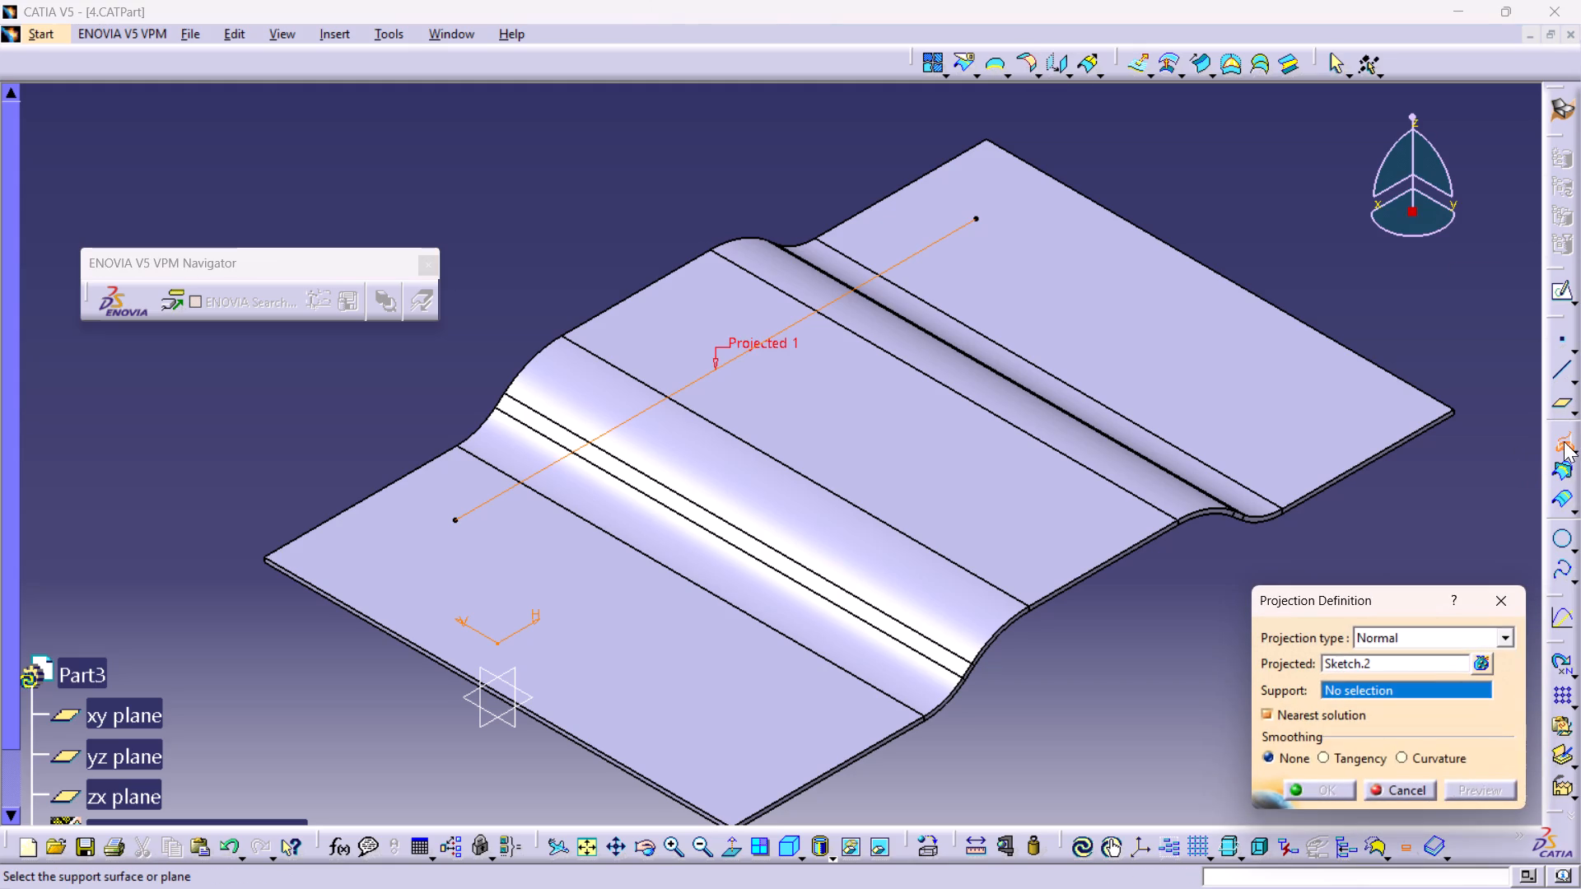
{"action": "middle_click_drag", "start_coordinate": [1070, 673], "coordinate": [992, 643]}
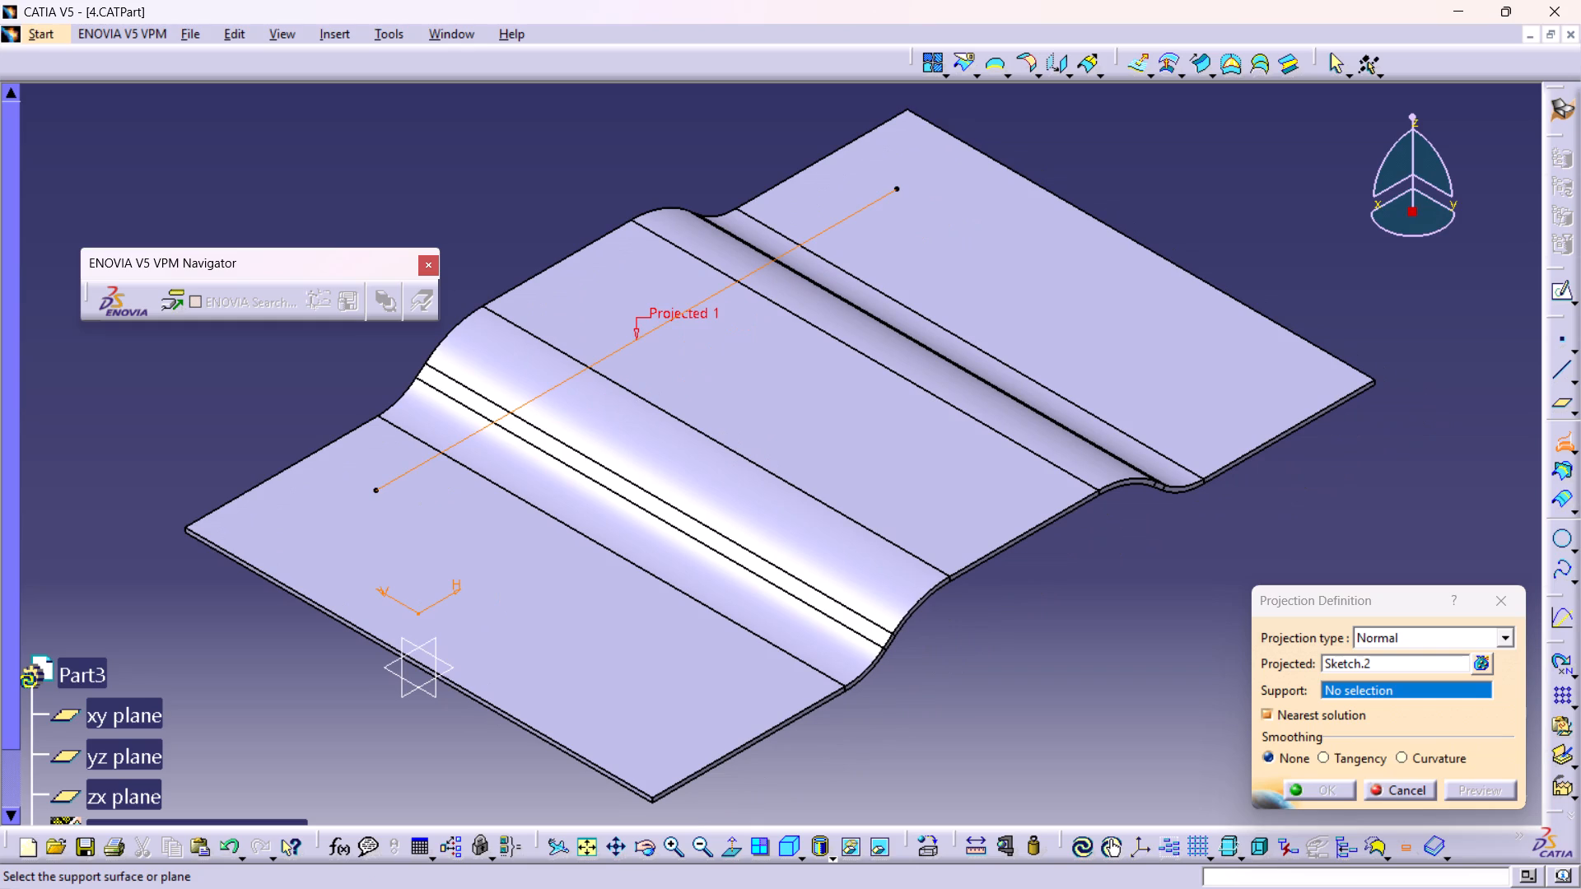
{"action": "left_click", "coordinate": [897, 463]}
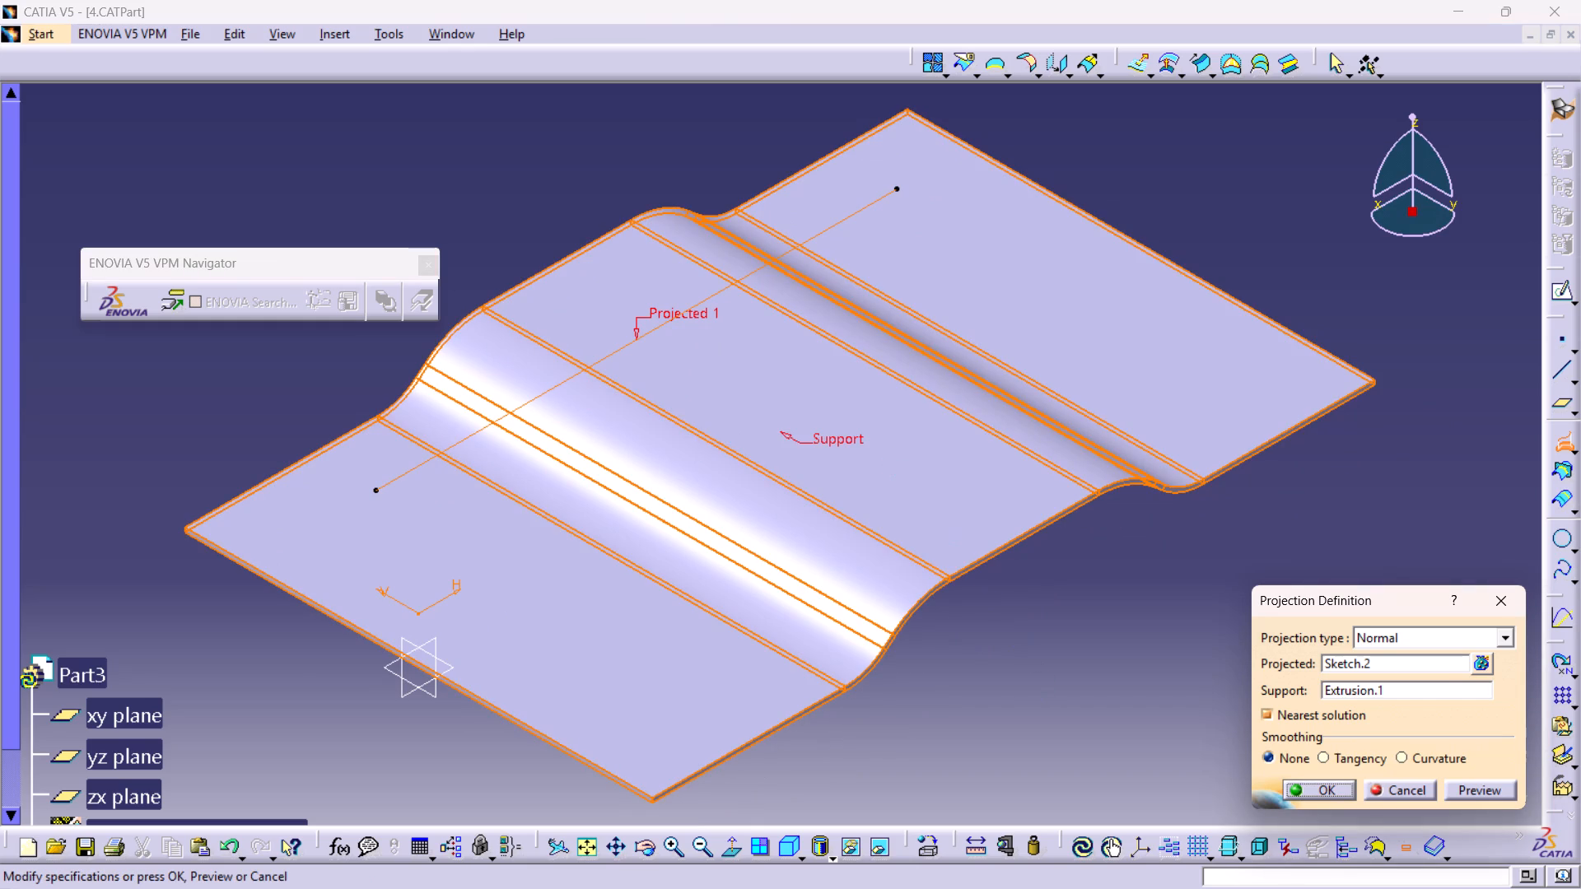
{"action": "left_click", "coordinate": [1463, 791]}
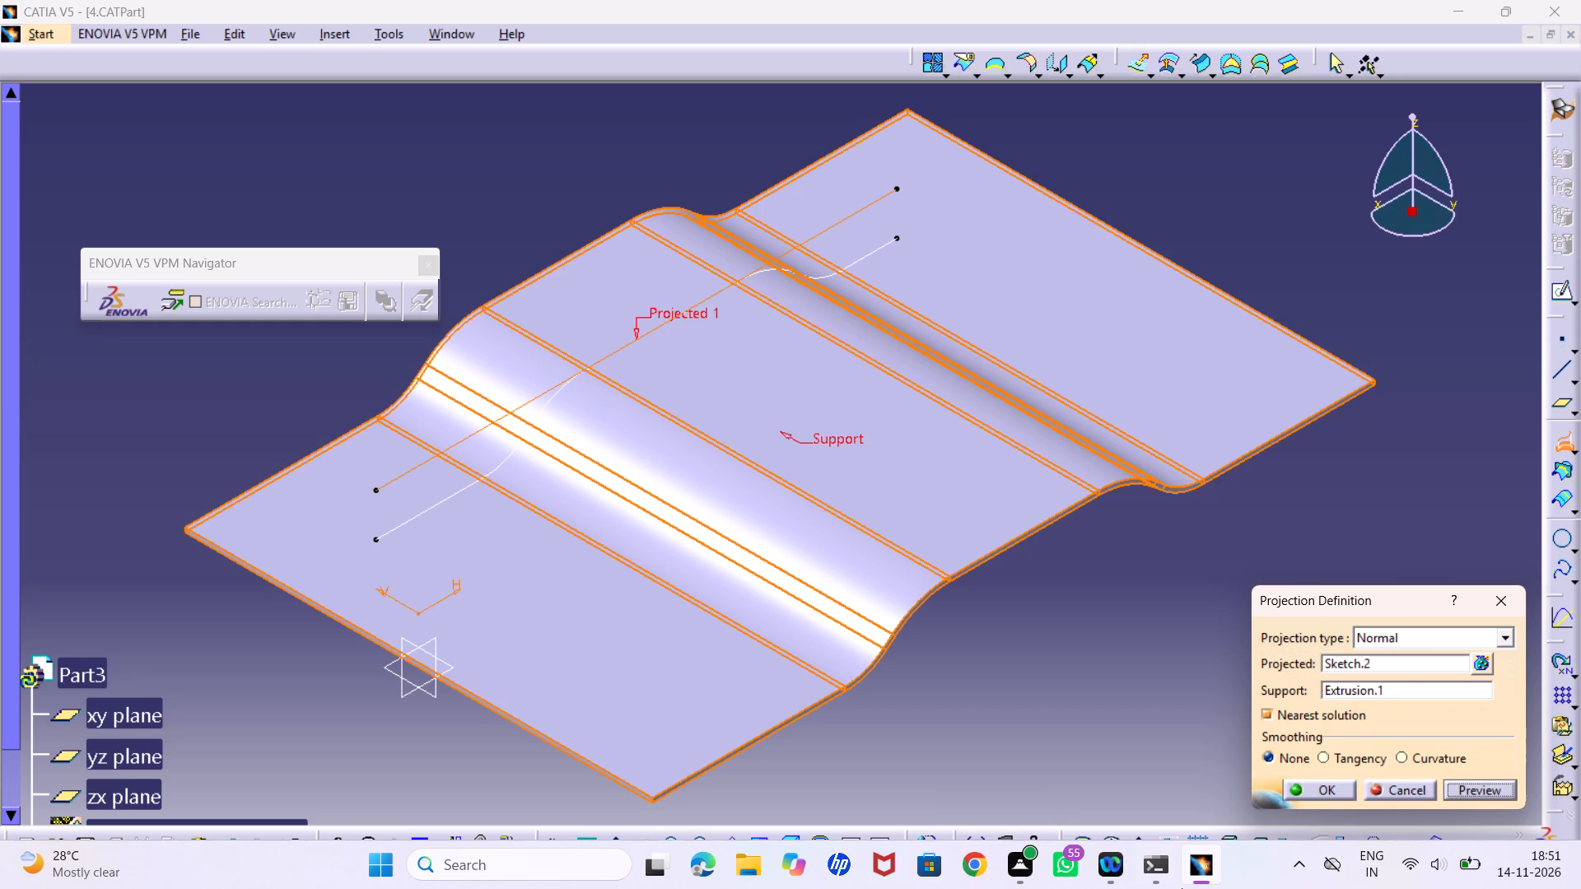
{"action": "left_click", "coordinate": [1328, 785]}
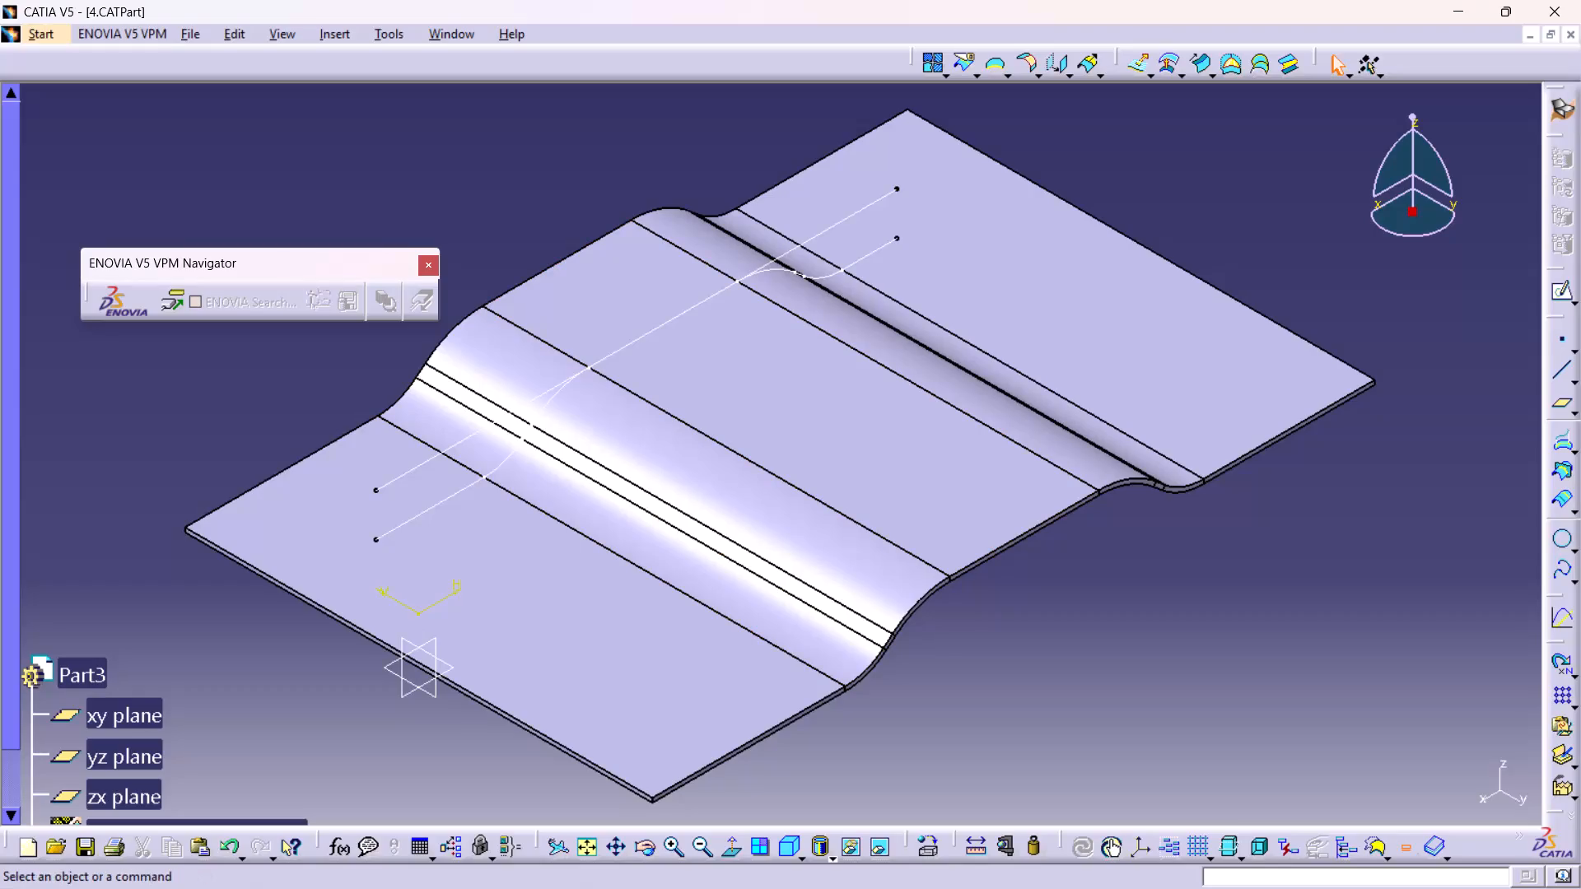
Hide Sketch.2, the original straight line, so that only its projection on the wall is shown.
{"action": "scroll", "coordinate": [197, 552], "scroll_direction": "down", "scroll_amount": 2}
{"action": "scroll", "coordinate": [156, 613], "scroll_direction": "down", "scroll_amount": 2}
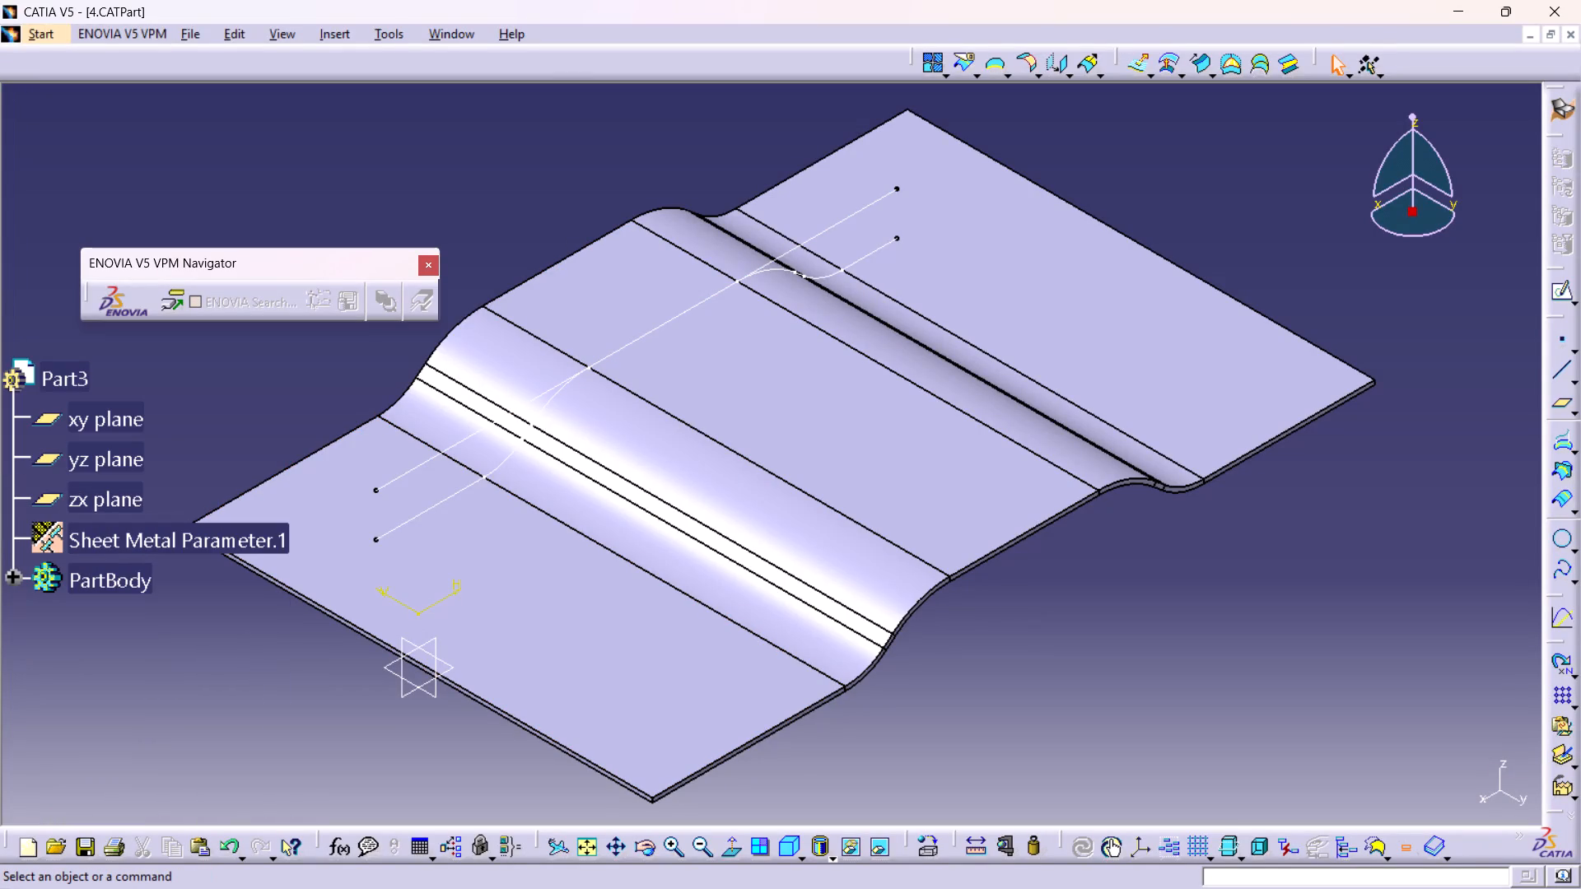
{"action": "left_click", "coordinate": [5, 582]}
{"action": "scroll", "coordinate": [40, 552], "scroll_direction": "down", "scroll_amount": 3}
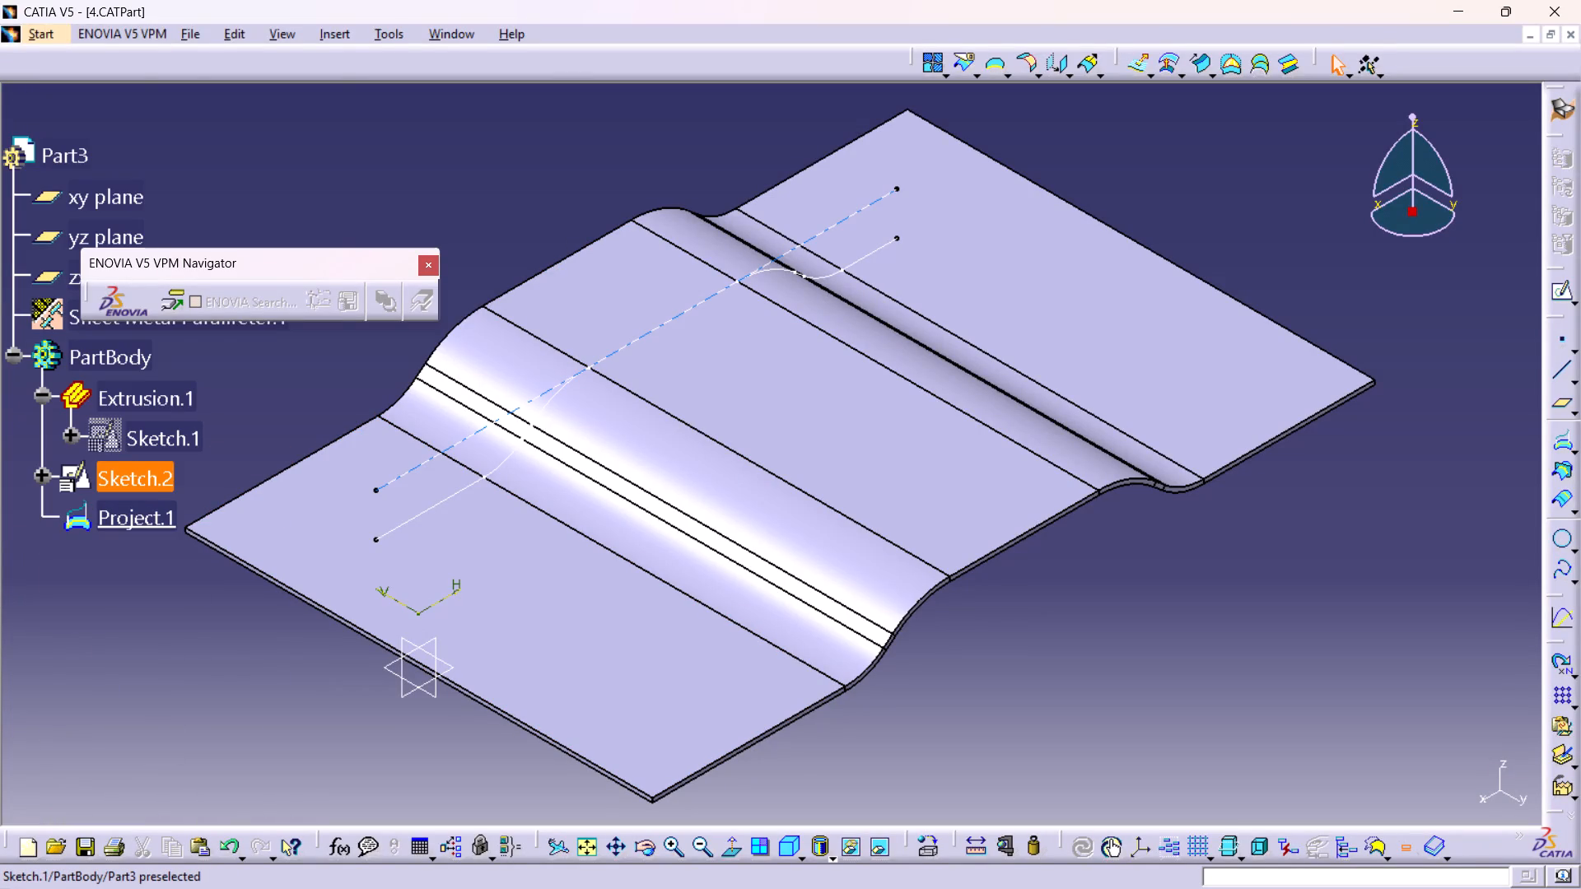
{"action": "right_click", "coordinate": [146, 486]}
{"action": "left_click", "coordinate": [210, 124]}
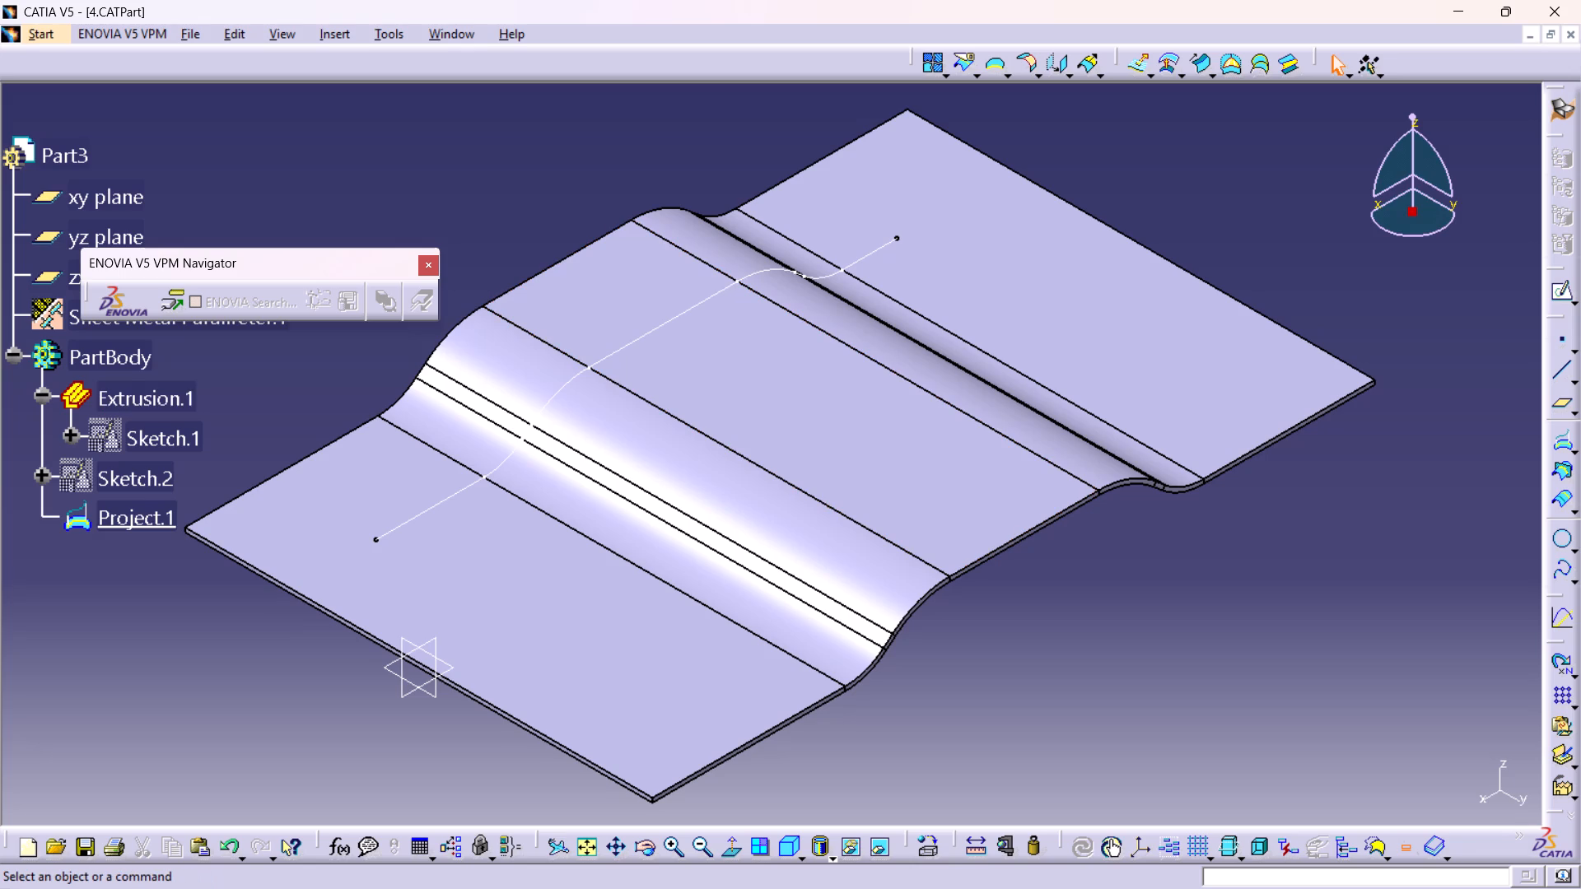
Switch to the Generative Sheetmetal Design workbench.
{"action": "left_click", "coordinate": [26, 36]}
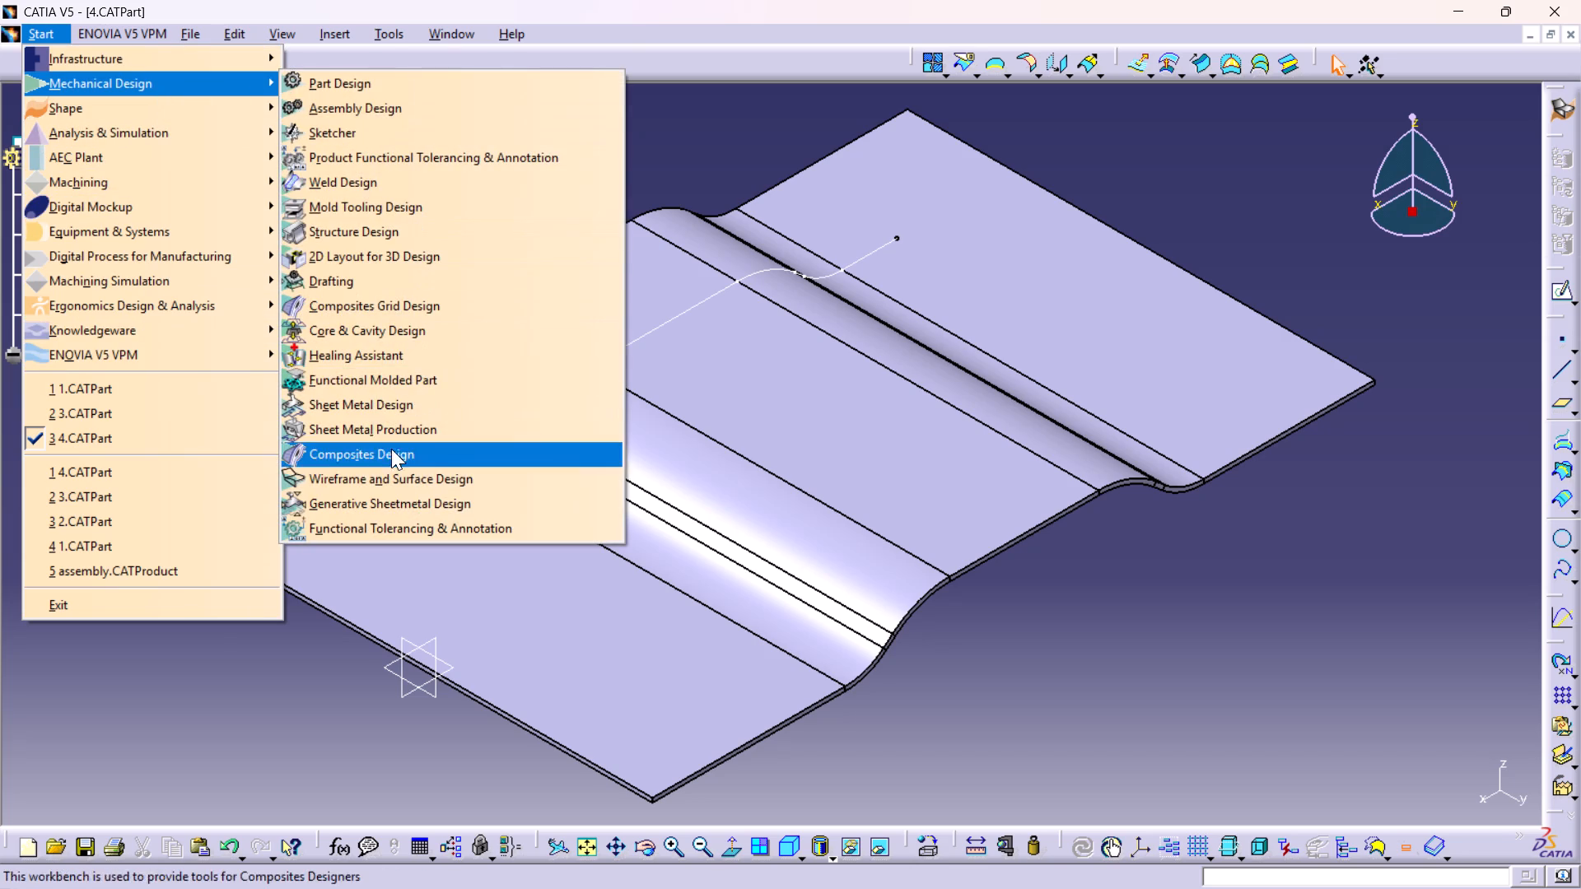
{"action": "left_click", "coordinate": [377, 501]}
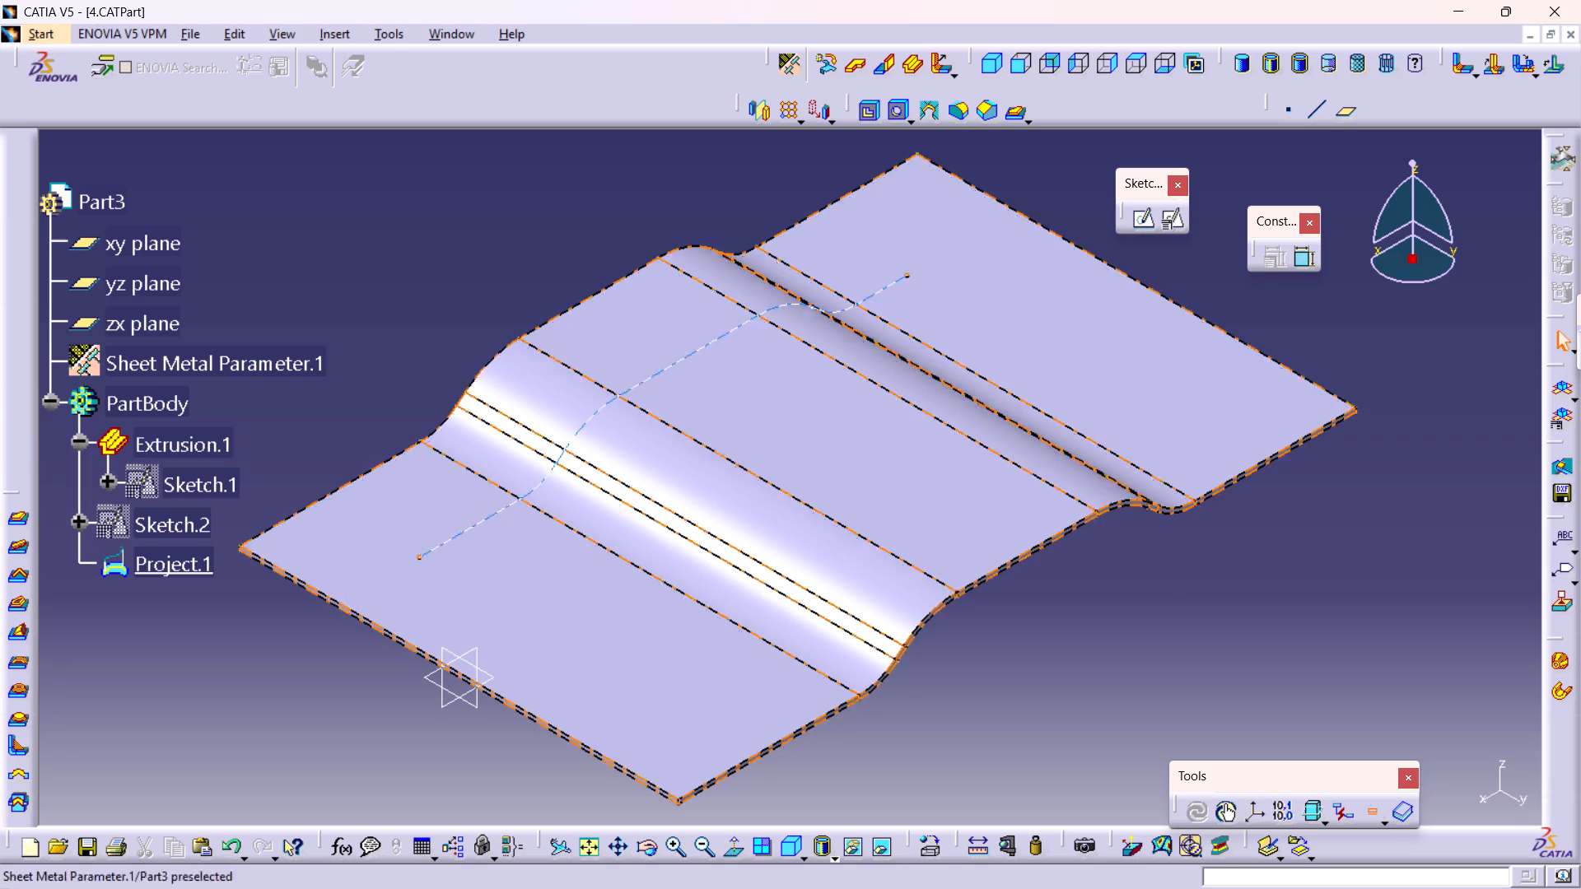
Start a Bead with section radius R1 10 mm, end radius R2 10 mm, height H 10 mm and radius R 3 mm.
{"action": "left_click", "coordinate": [16, 552]}
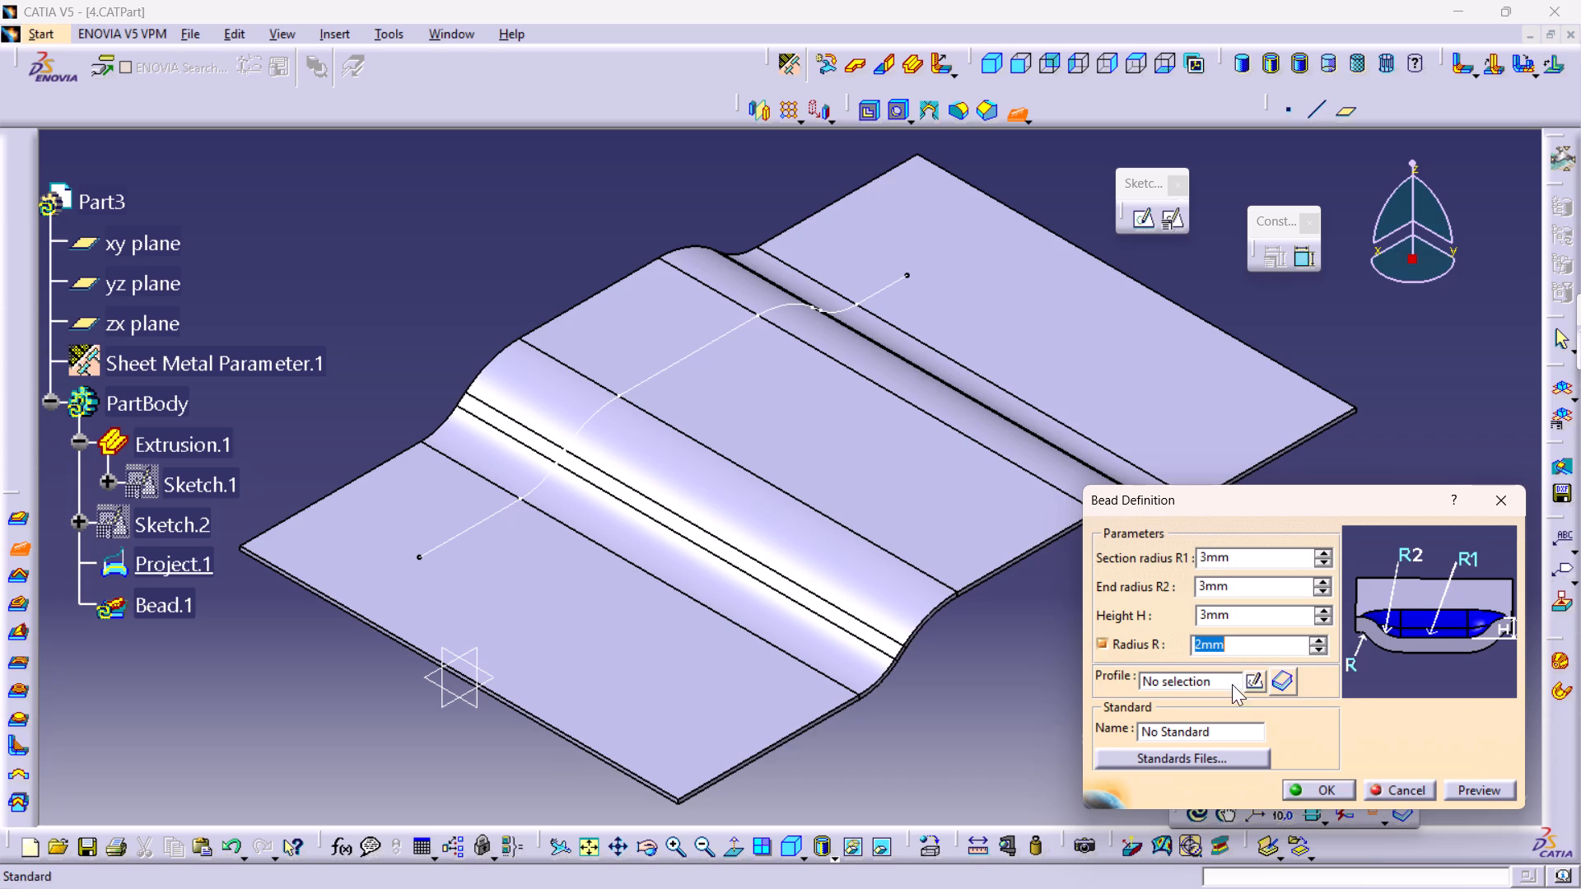
{"action": "double_click", "coordinate": [1258, 553]}
{"action": "type", "text": "10"}
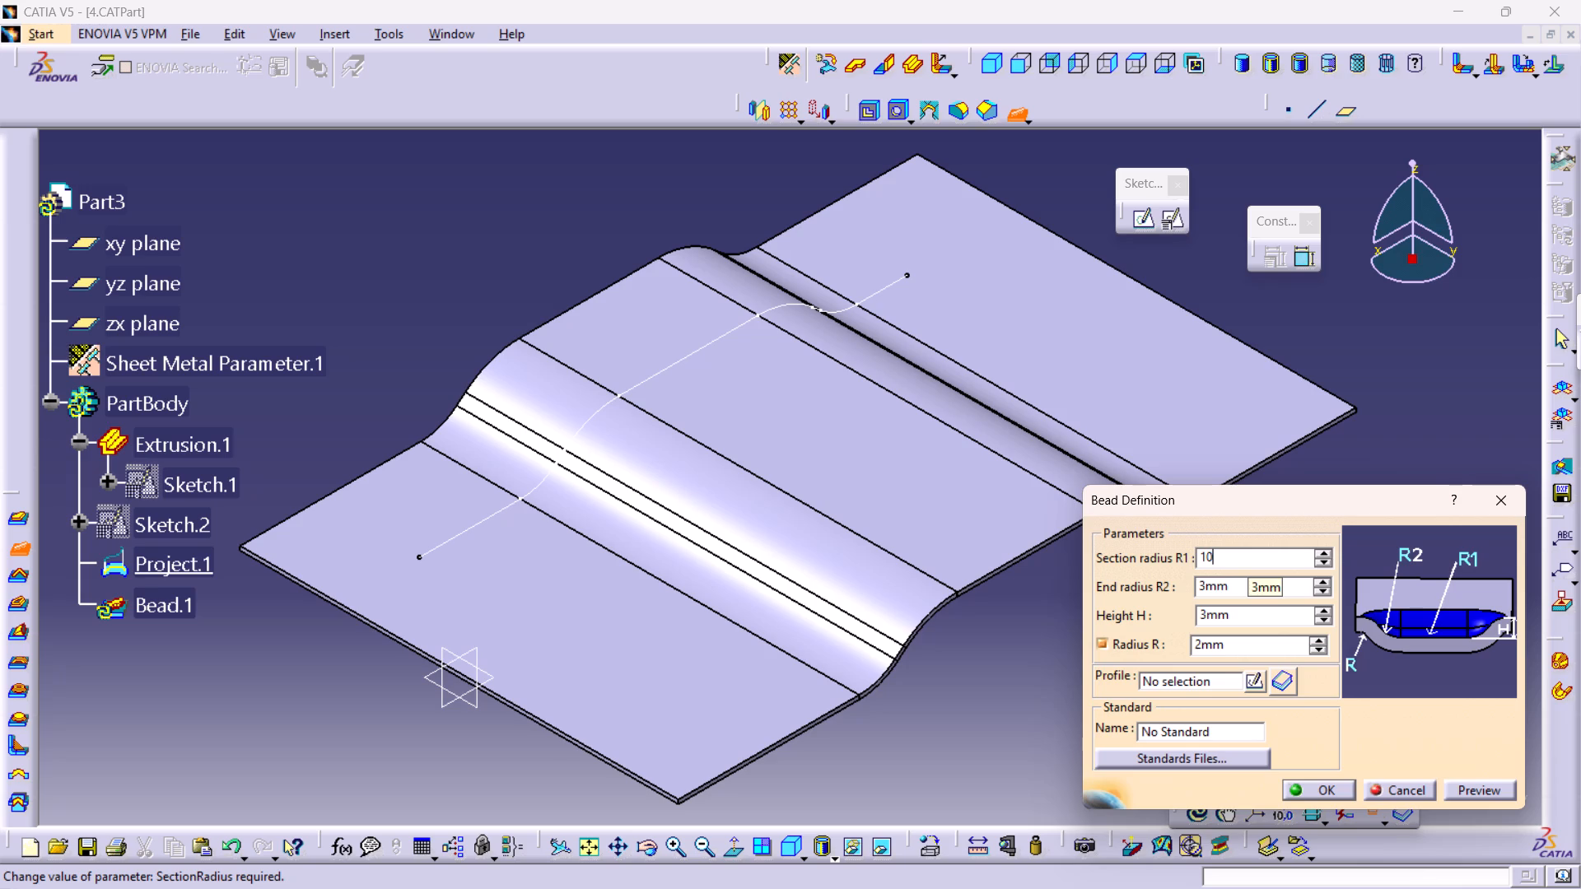
{"action": "double_click", "coordinate": [1229, 588]}
{"action": "type", "text": "10"}
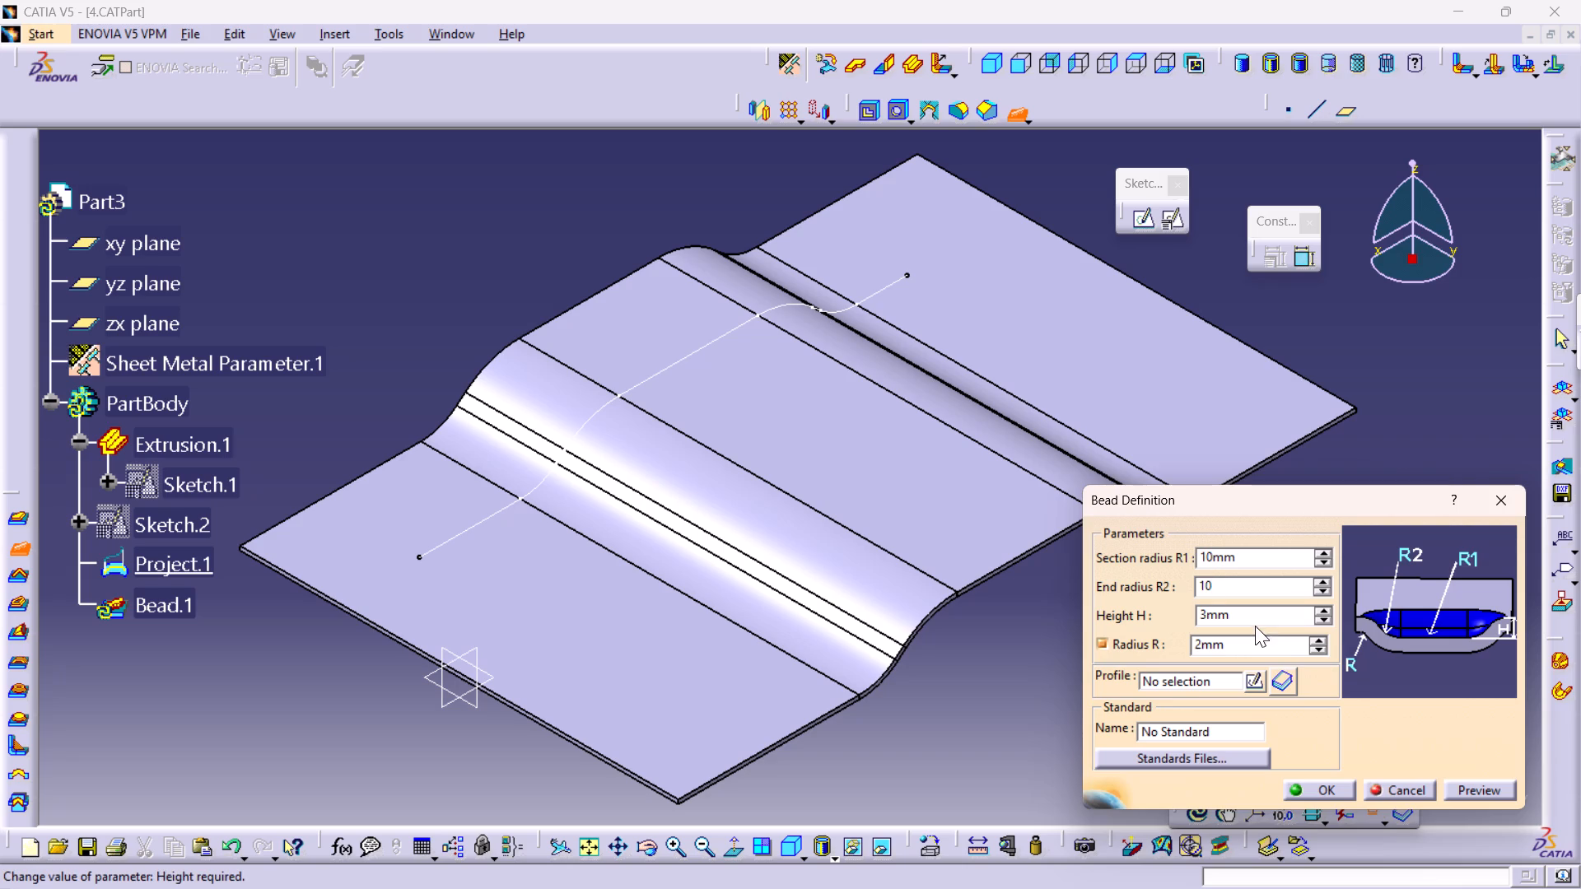
{"action": "double_click", "coordinate": [1244, 607]}
{"action": "type", "text": "10"}
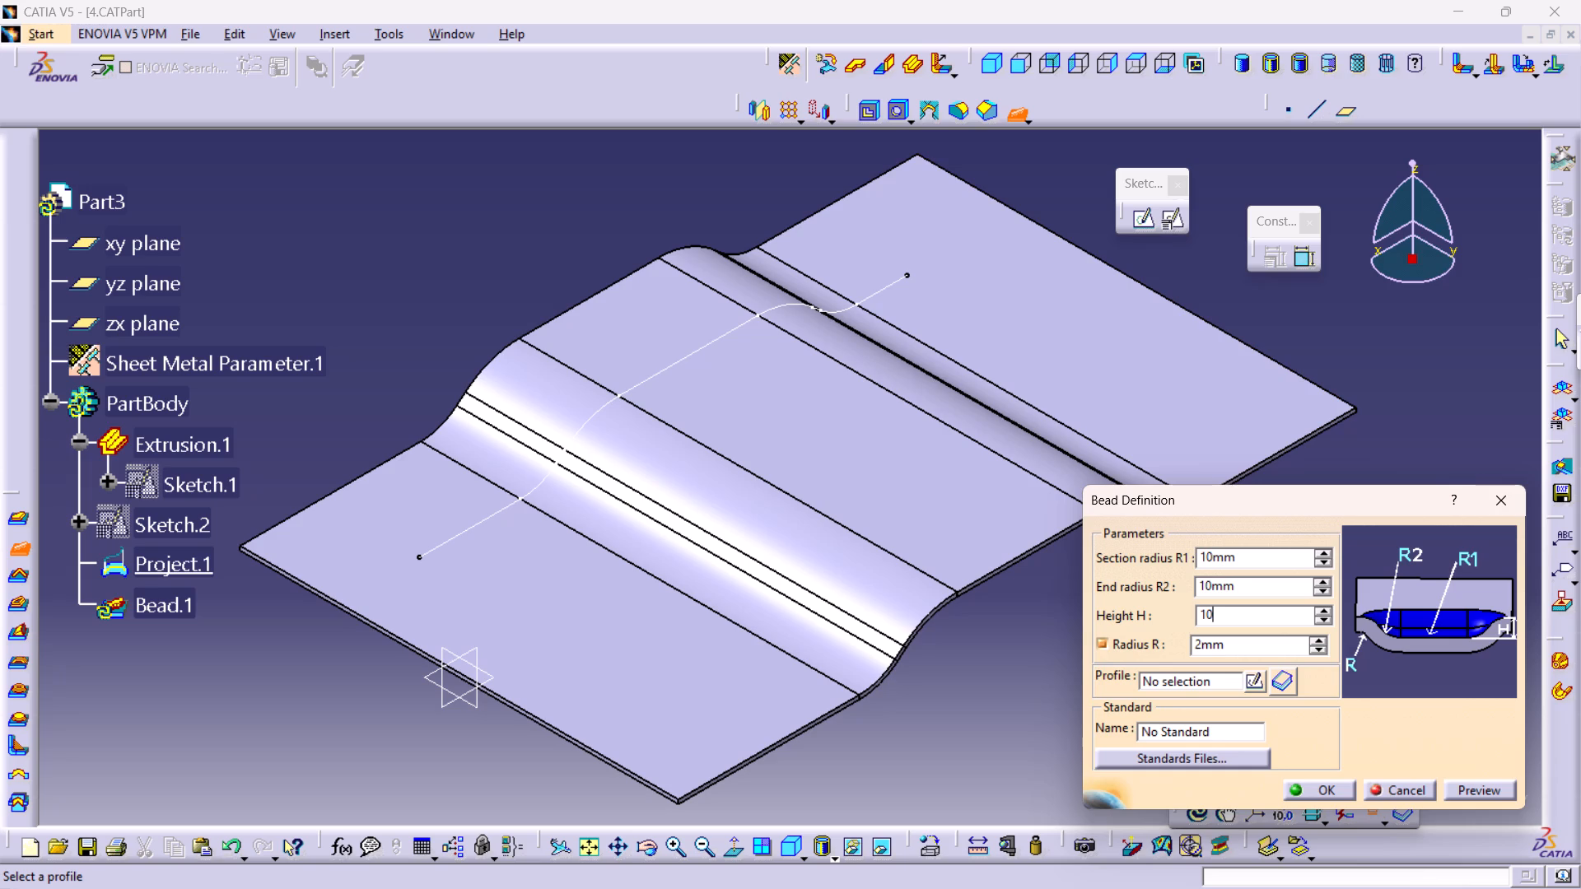
{"action": "left_click", "coordinate": [1319, 636]}
Use the projected curve Project.1 as the bead profile, flip the bead direction upward and create the bead.
{"action": "left_click", "coordinate": [657, 378]}
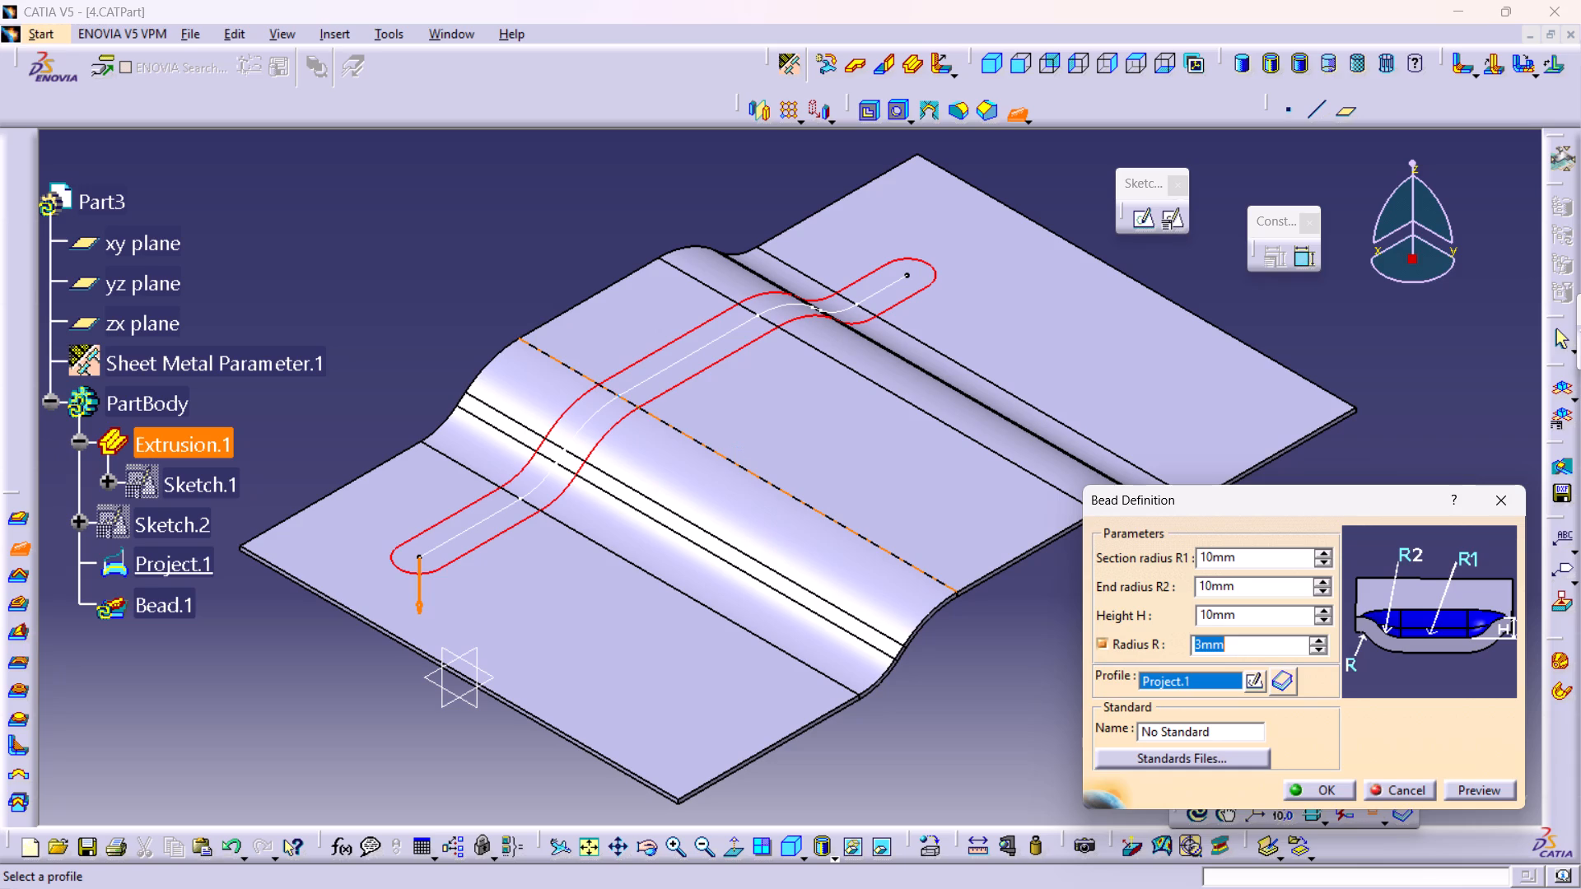
{"action": "left_click", "coordinate": [419, 602]}
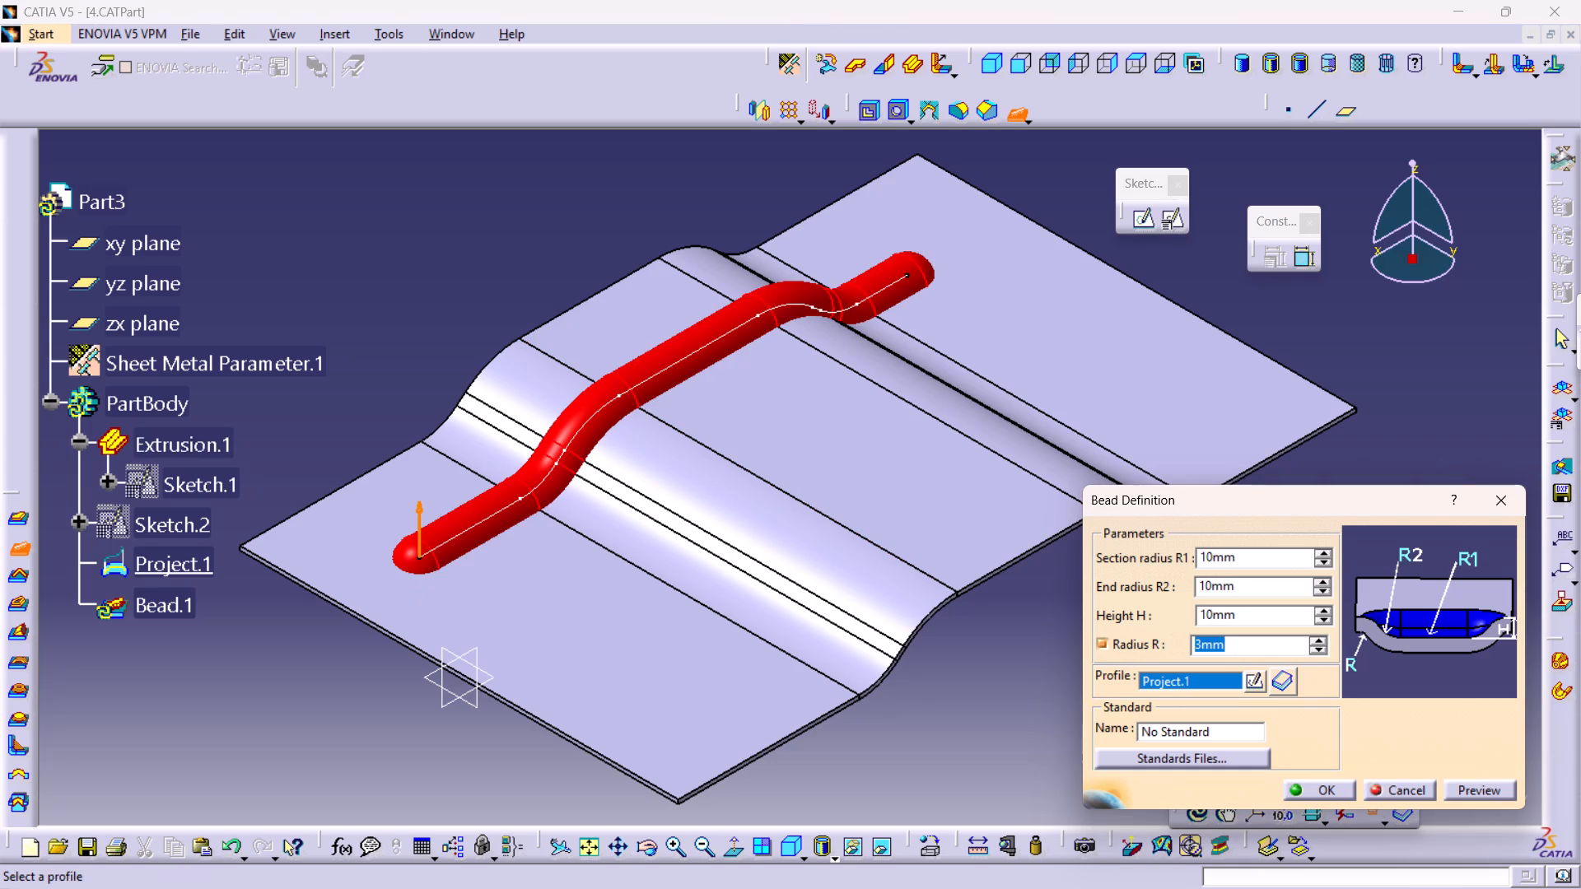
{"action": "middle_click_drag", "start_coordinate": [758, 525], "coordinate": [781, 572]}
{"action": "right_click", "coordinate": [758, 525]}
{"action": "middle_click_drag", "start_coordinate": [814, 550], "coordinate": [736, 565]}
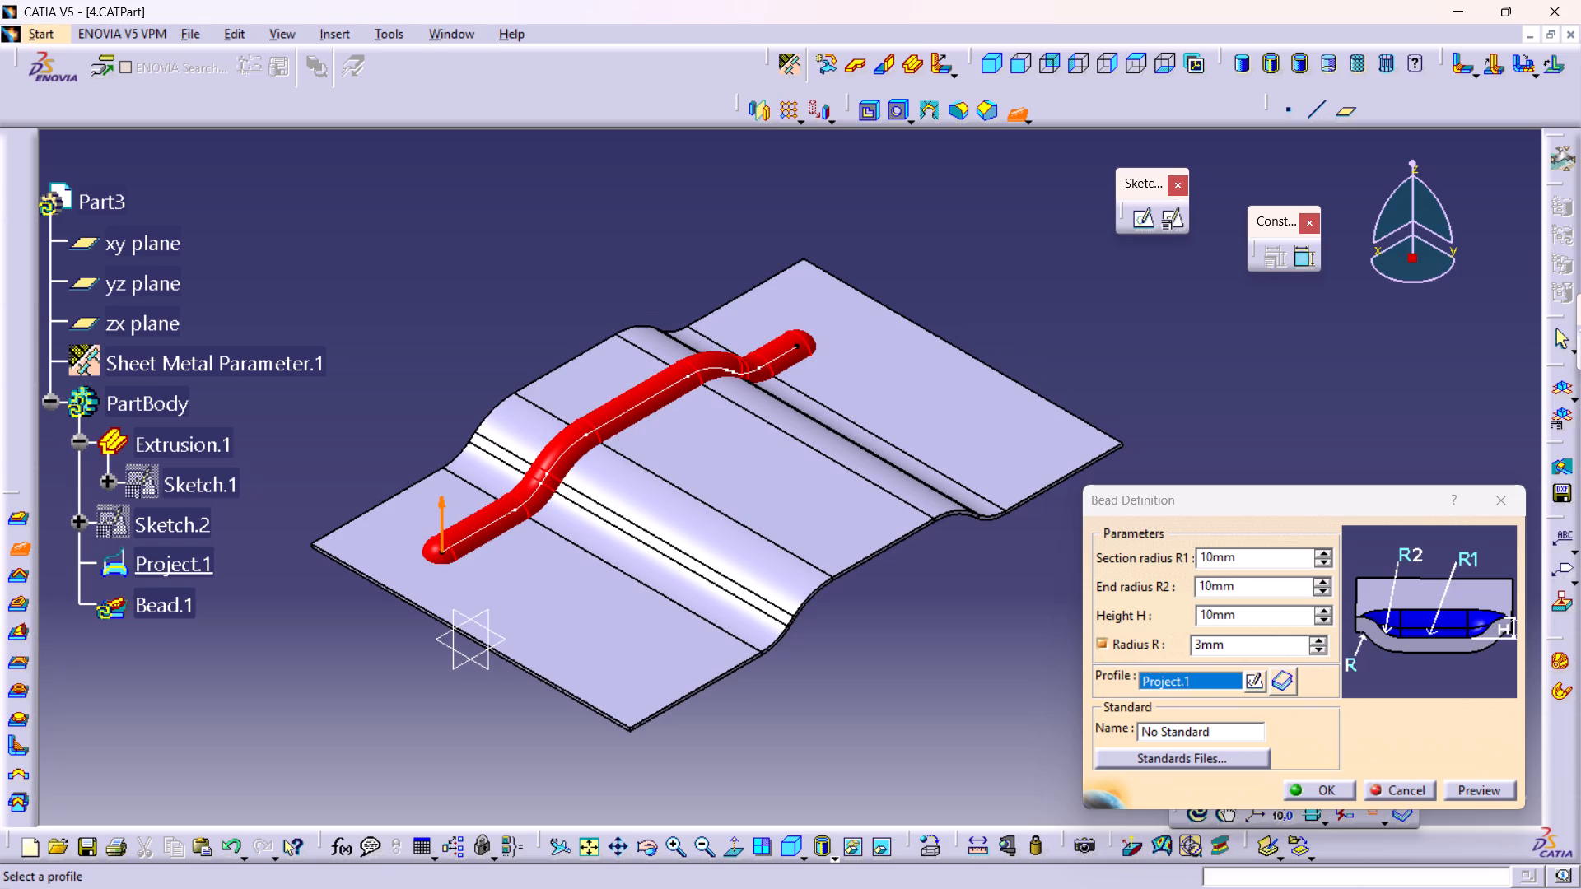
{"action": "left_click", "coordinate": [1308, 782]}
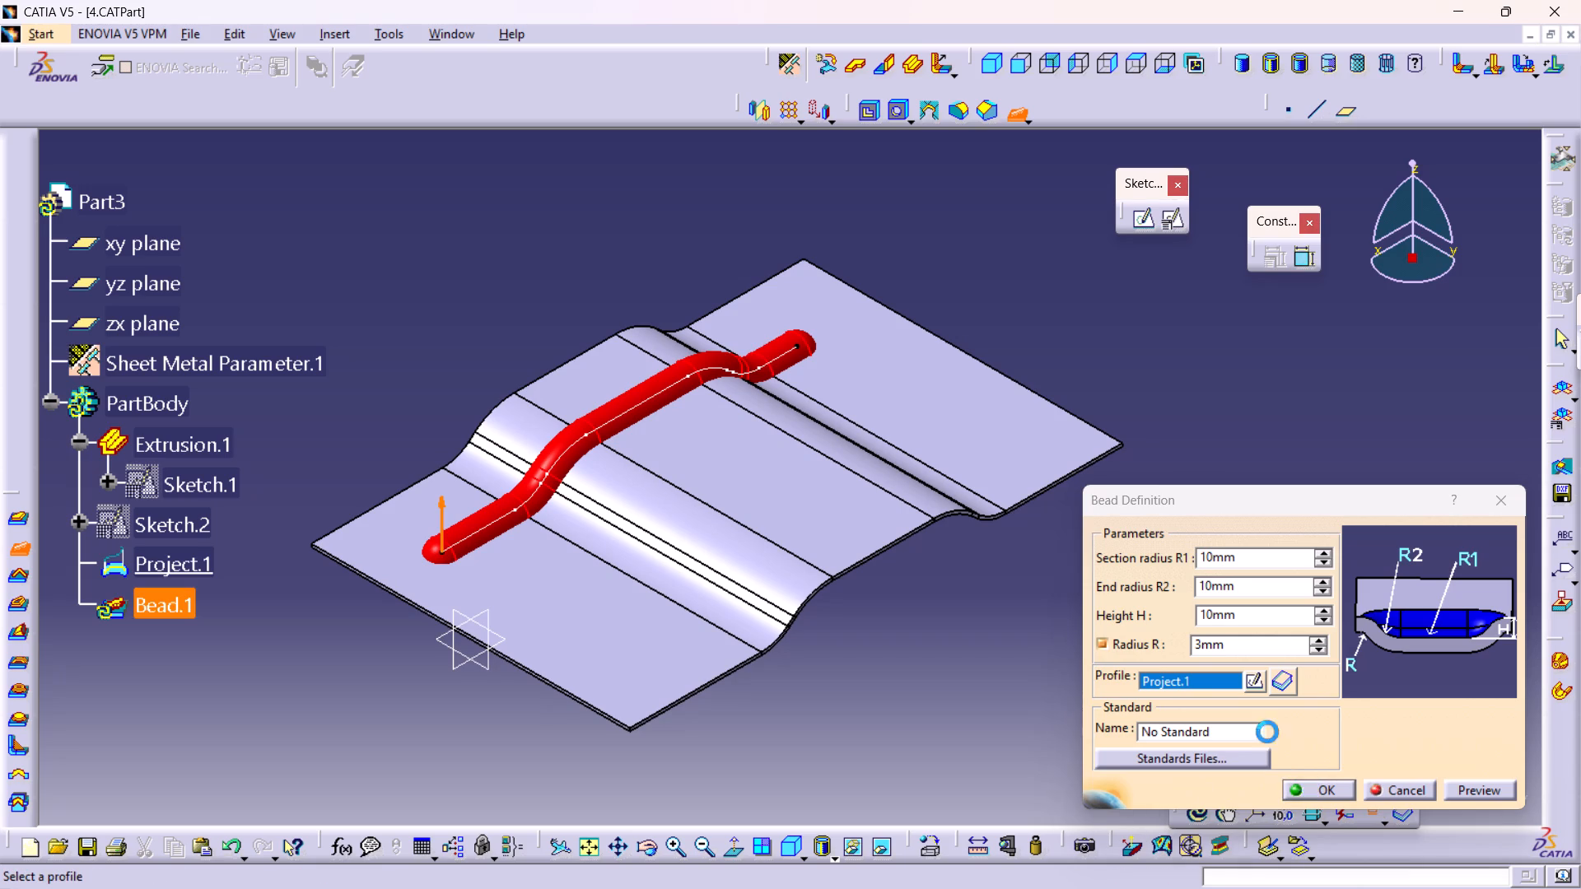
{"action": "left_click", "coordinate": [1041, 682]}
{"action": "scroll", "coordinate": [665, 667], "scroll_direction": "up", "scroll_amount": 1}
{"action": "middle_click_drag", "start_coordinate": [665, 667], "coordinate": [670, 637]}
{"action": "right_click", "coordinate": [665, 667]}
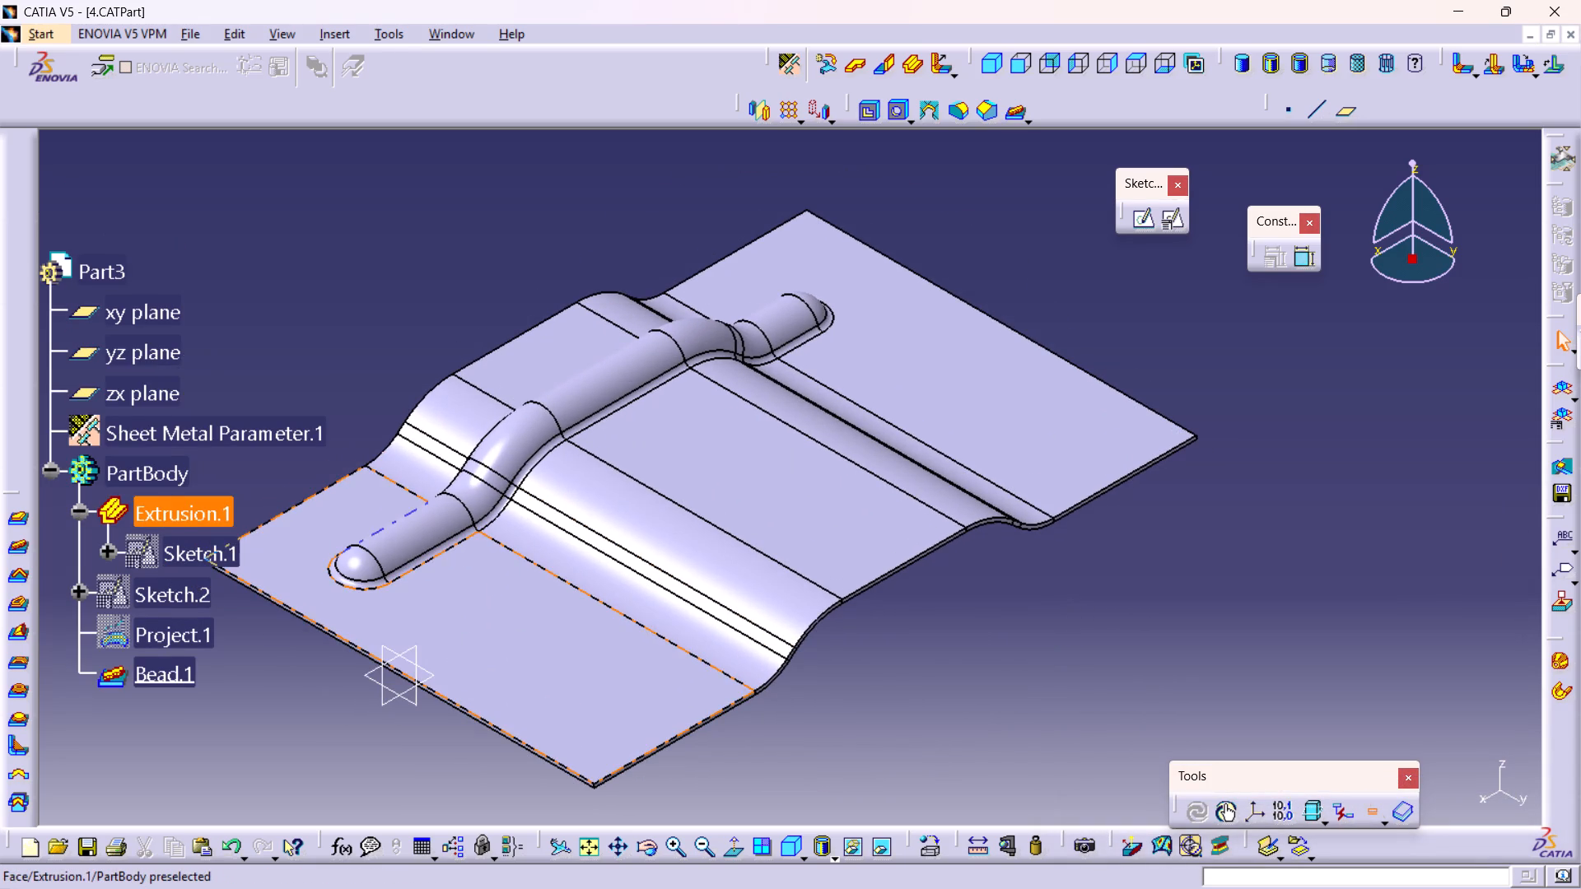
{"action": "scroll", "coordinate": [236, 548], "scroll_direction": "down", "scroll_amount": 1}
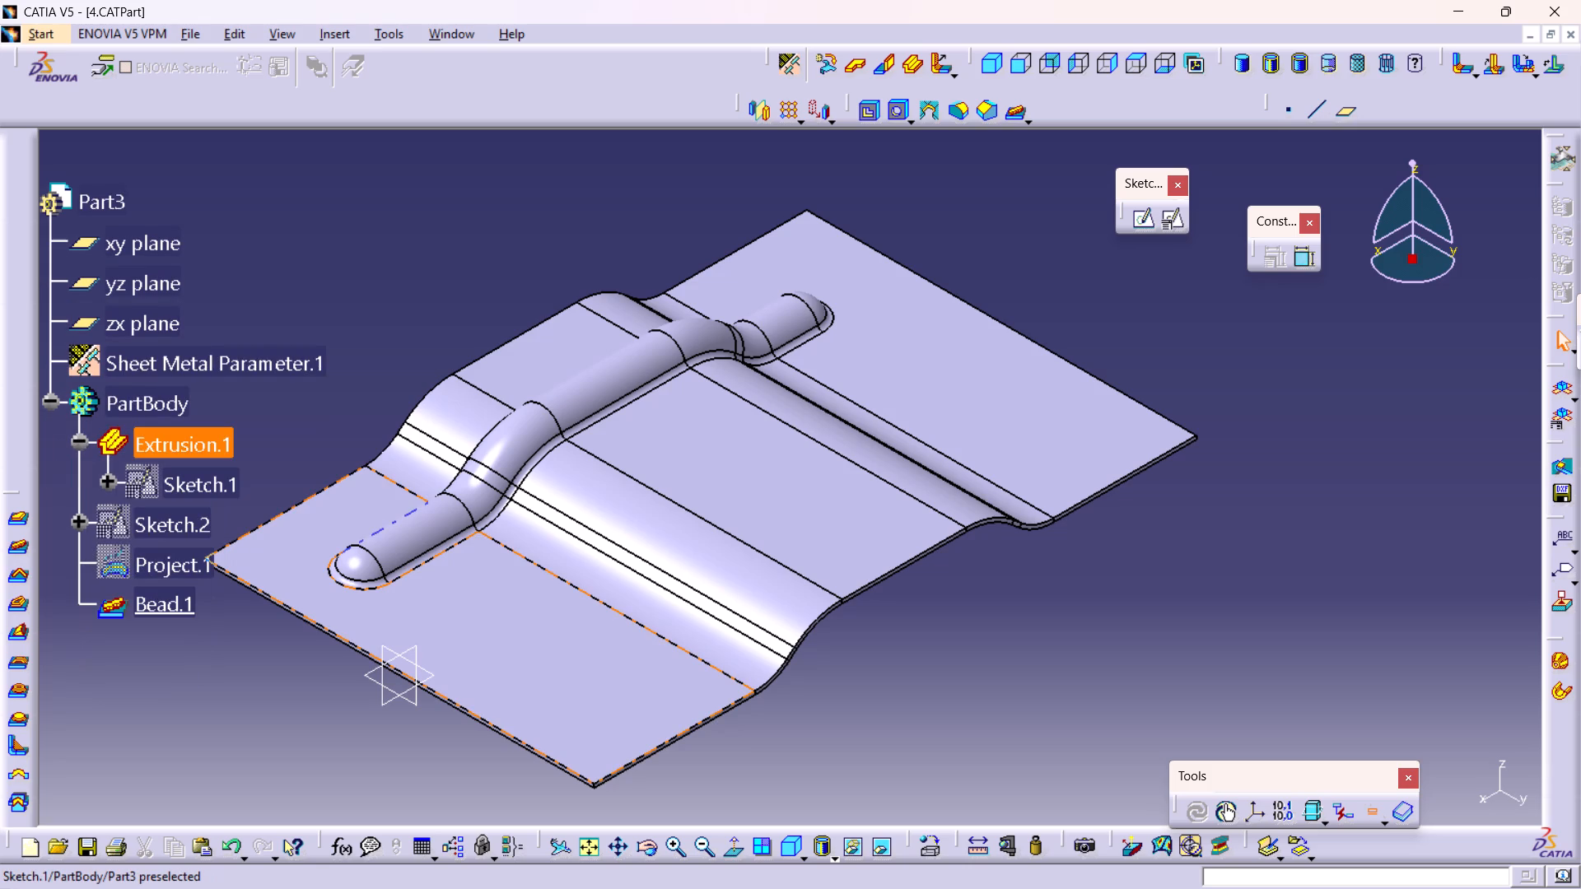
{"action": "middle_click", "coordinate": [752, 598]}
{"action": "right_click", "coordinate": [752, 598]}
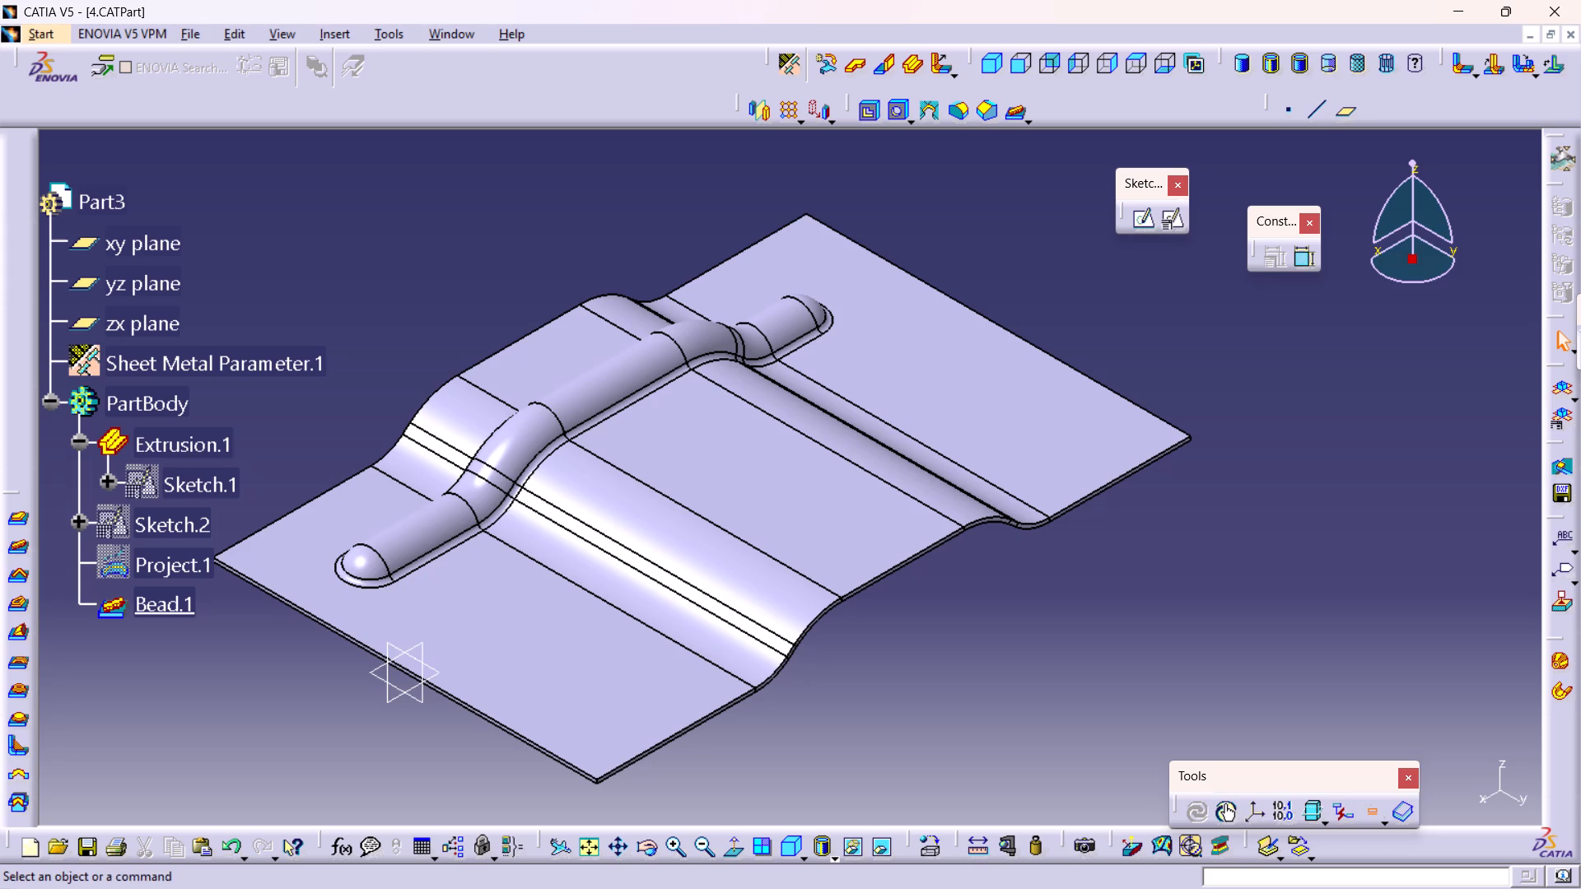
Save the part file 4.CATPart.
{"action": "key", "text": "ctrl+s"}
{"action": "key", "text": "ctrl+s"}
{"action": "key", "text": "ctrl+s"}
{"action": "key", "text": "ctrl+s"}
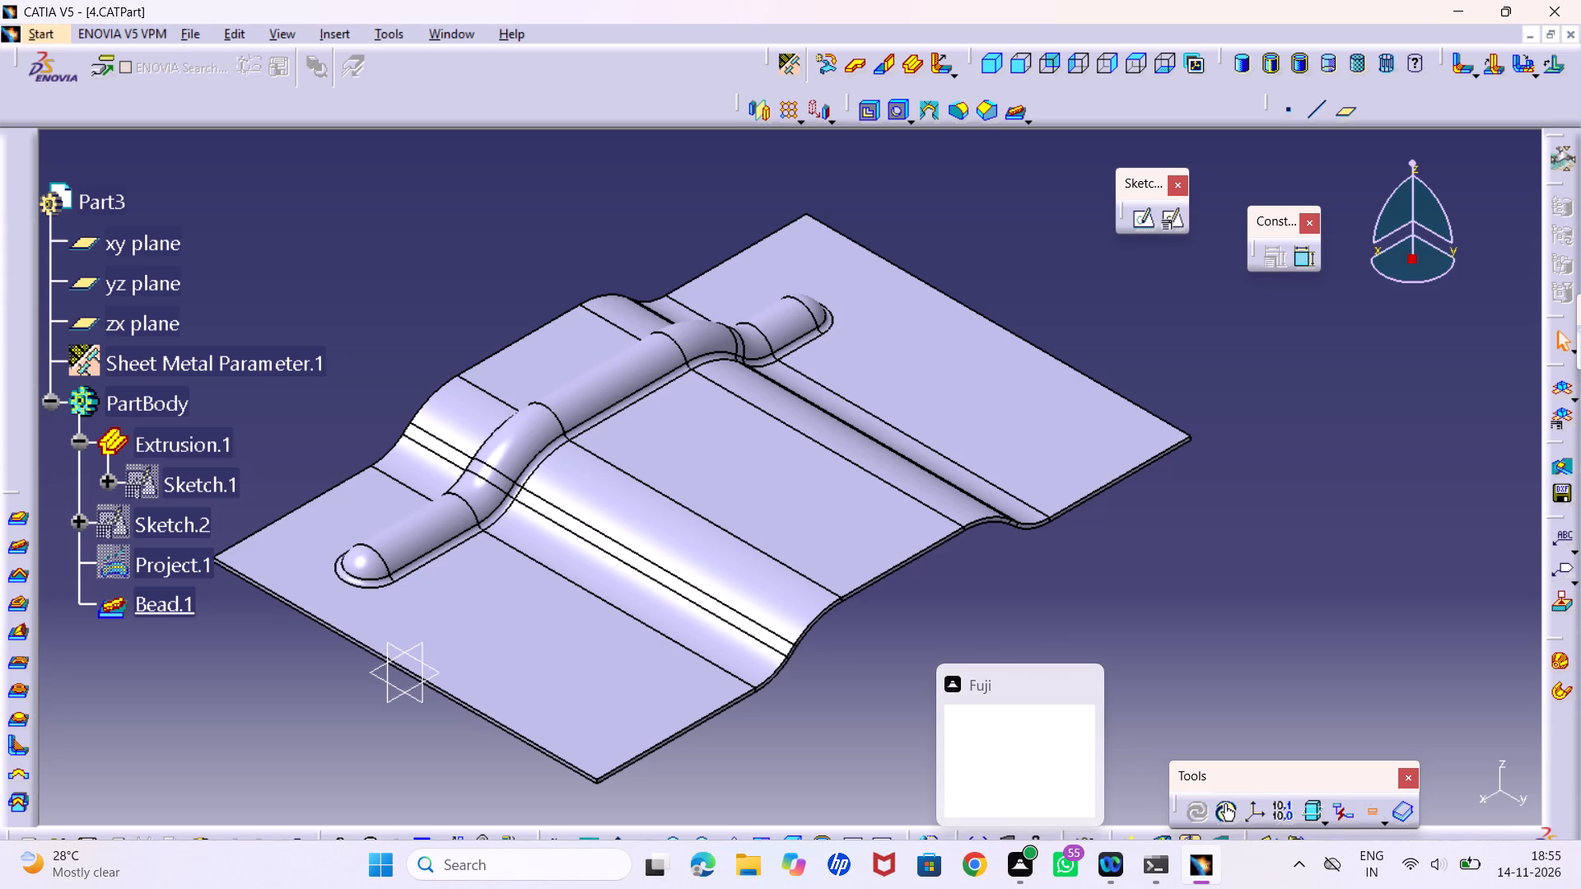
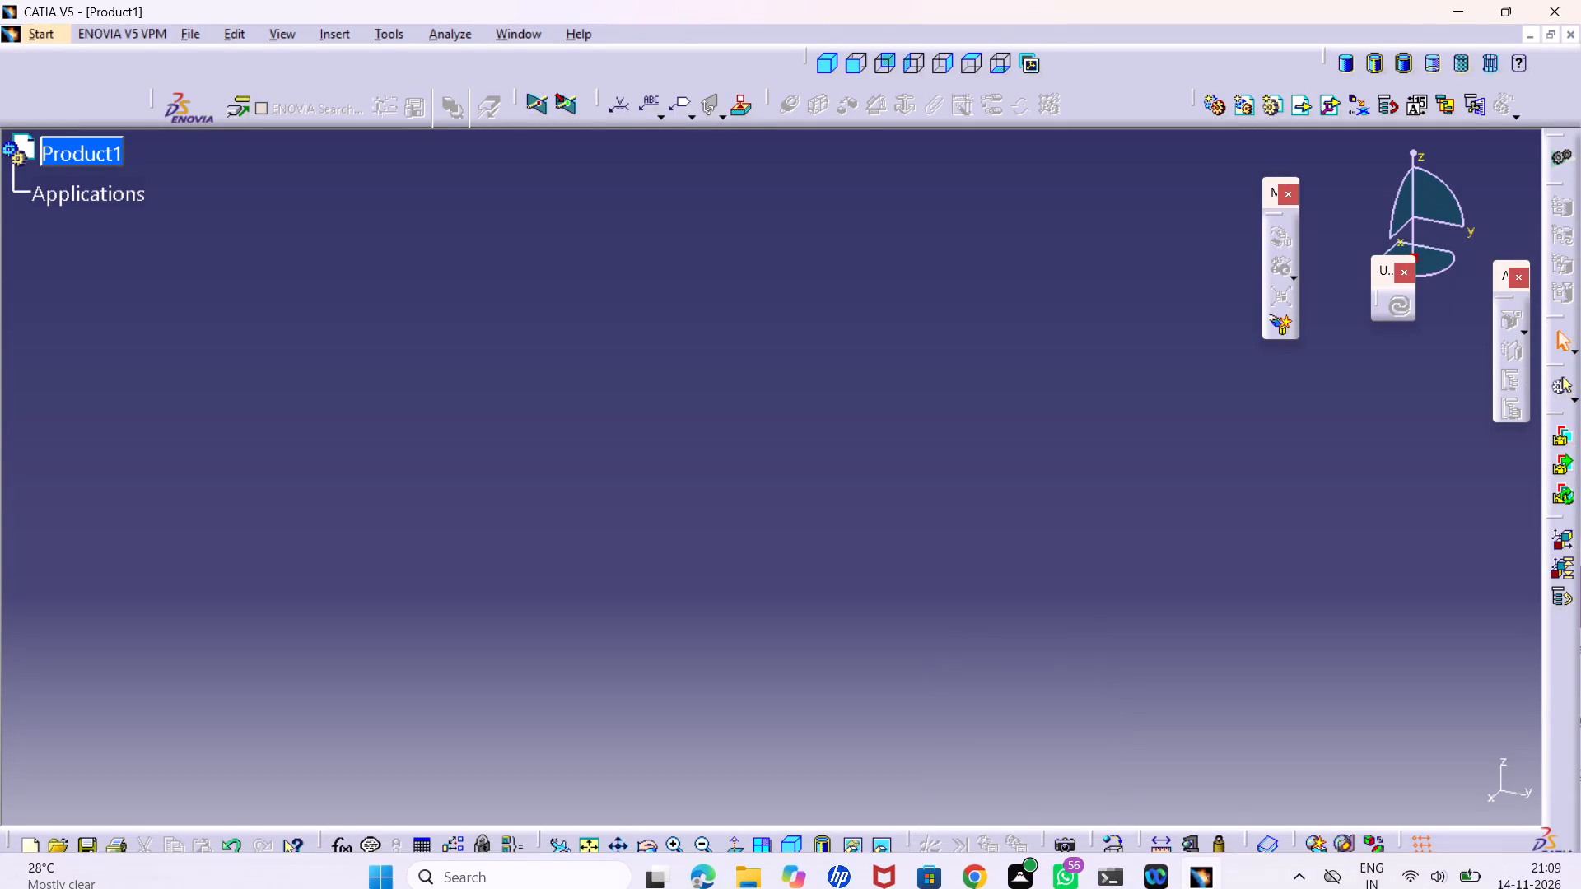
Open the part file 4.CATPart from the sheetmetal folder.
{"action": "left_click", "coordinate": [58, 854]}
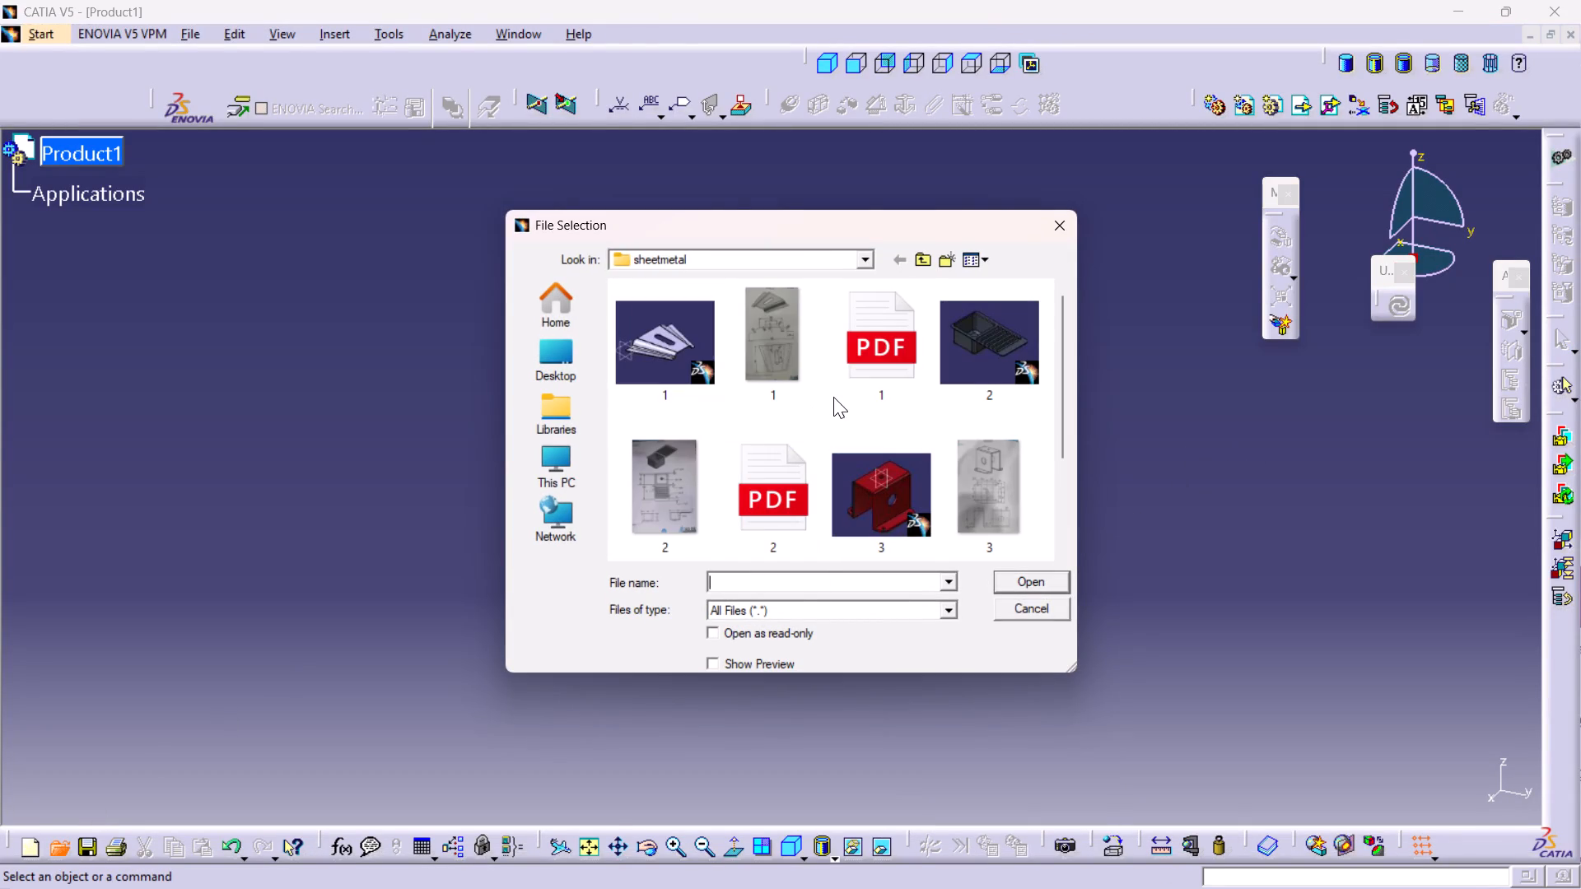
{"action": "scroll", "coordinate": [944, 405], "scroll_direction": "down", "scroll_amount": 2}
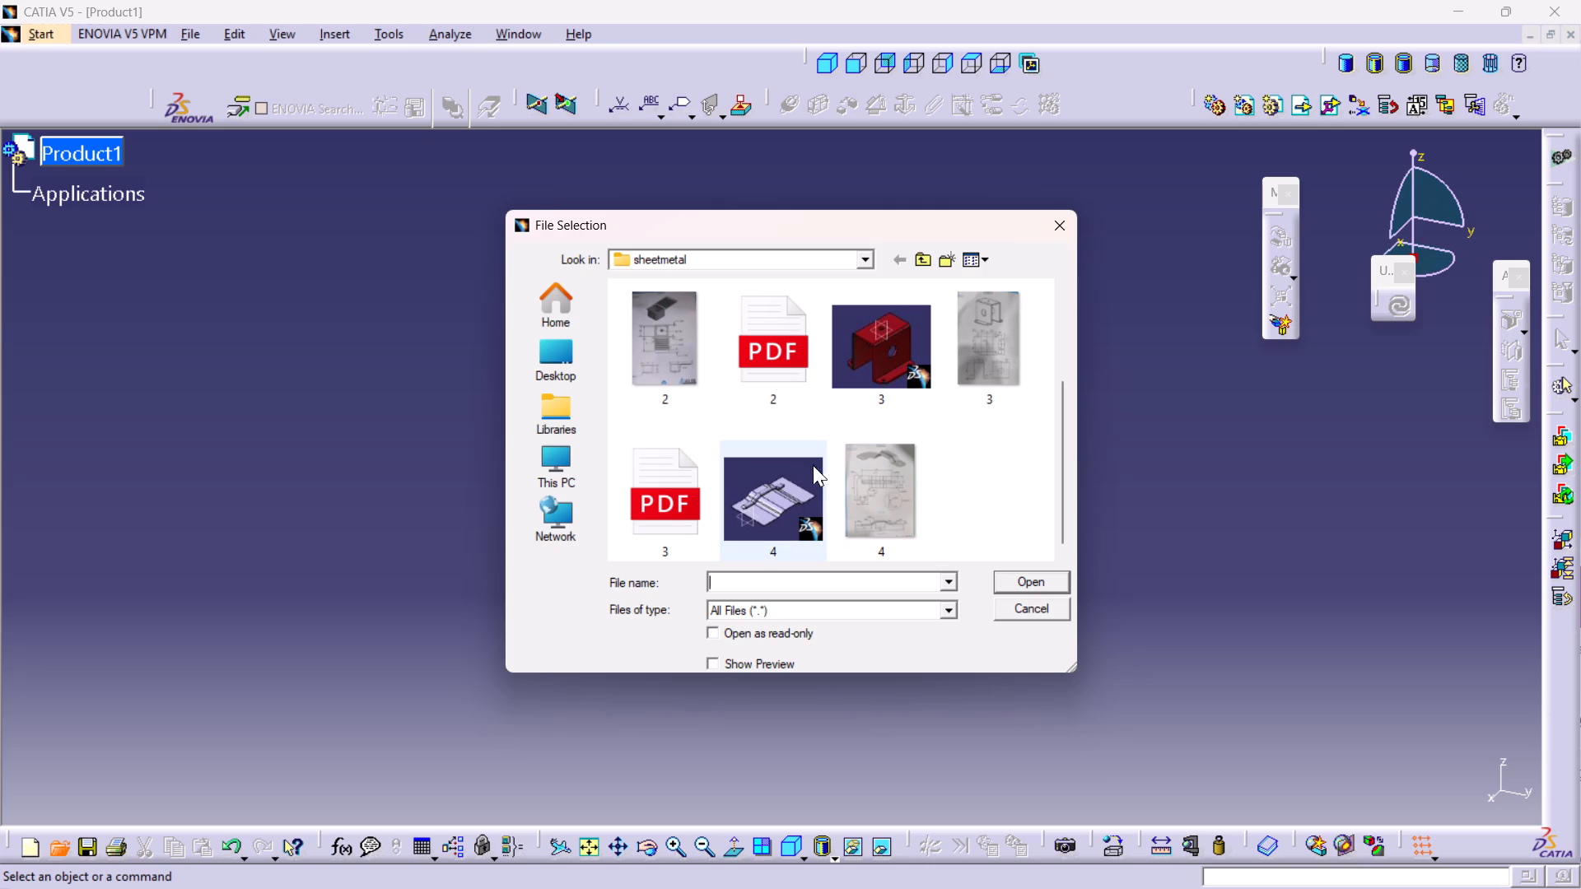
{"action": "scroll", "coordinate": [835, 442], "scroll_direction": "down", "scroll_amount": 2}
{"action": "scroll", "coordinate": [861, 417], "scroll_direction": "up", "scroll_amount": 1}
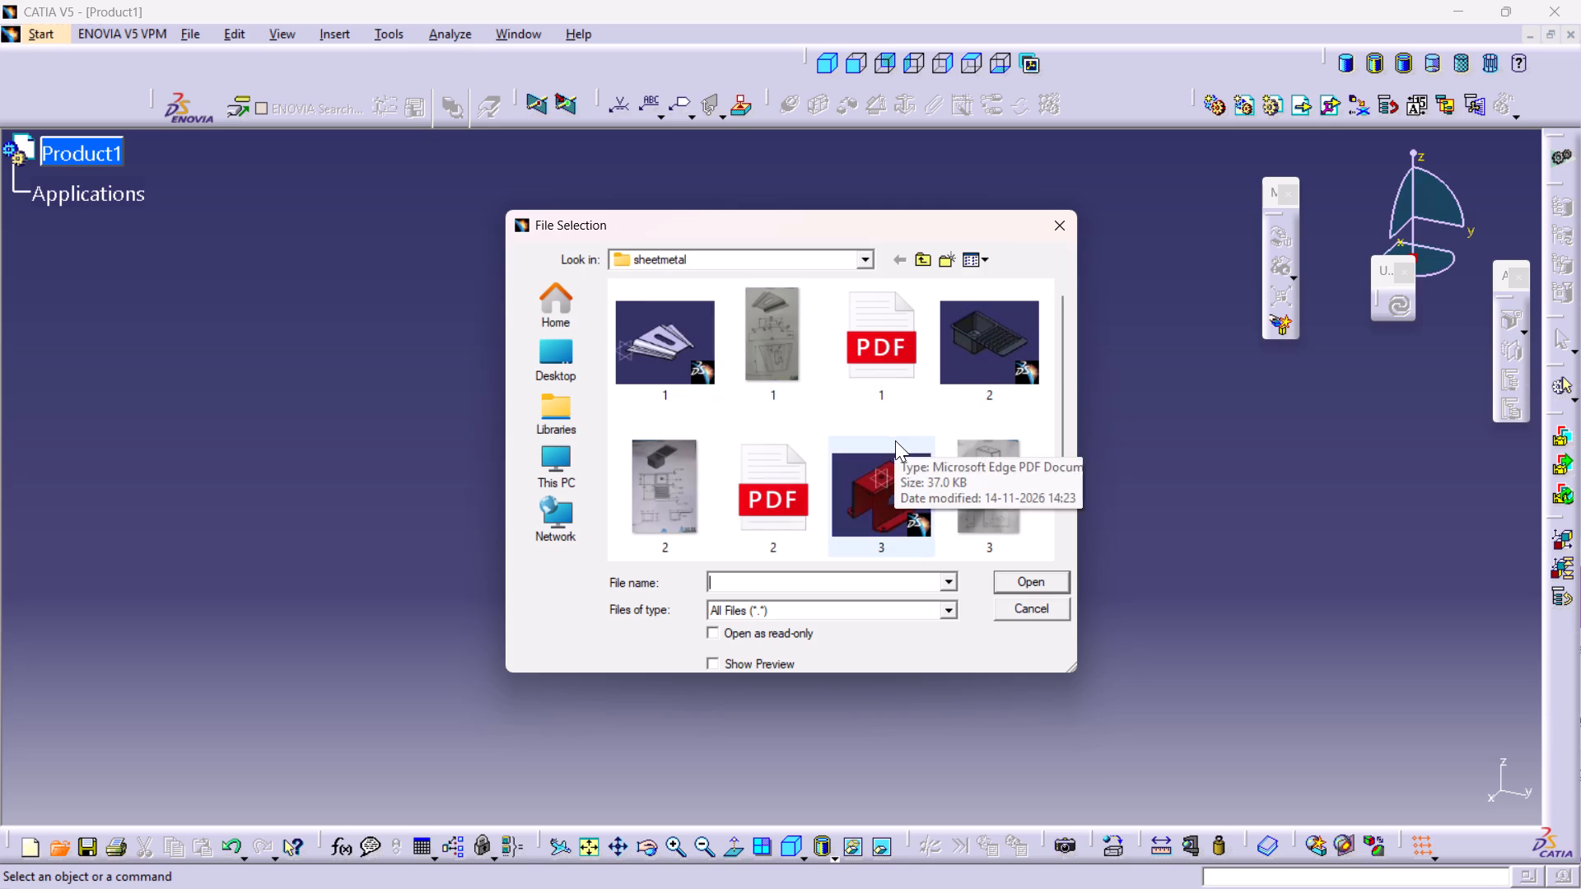
{"action": "scroll", "coordinate": [895, 440], "scroll_direction": "down", "scroll_amount": 2}
{"action": "double_click", "coordinate": [760, 510]}
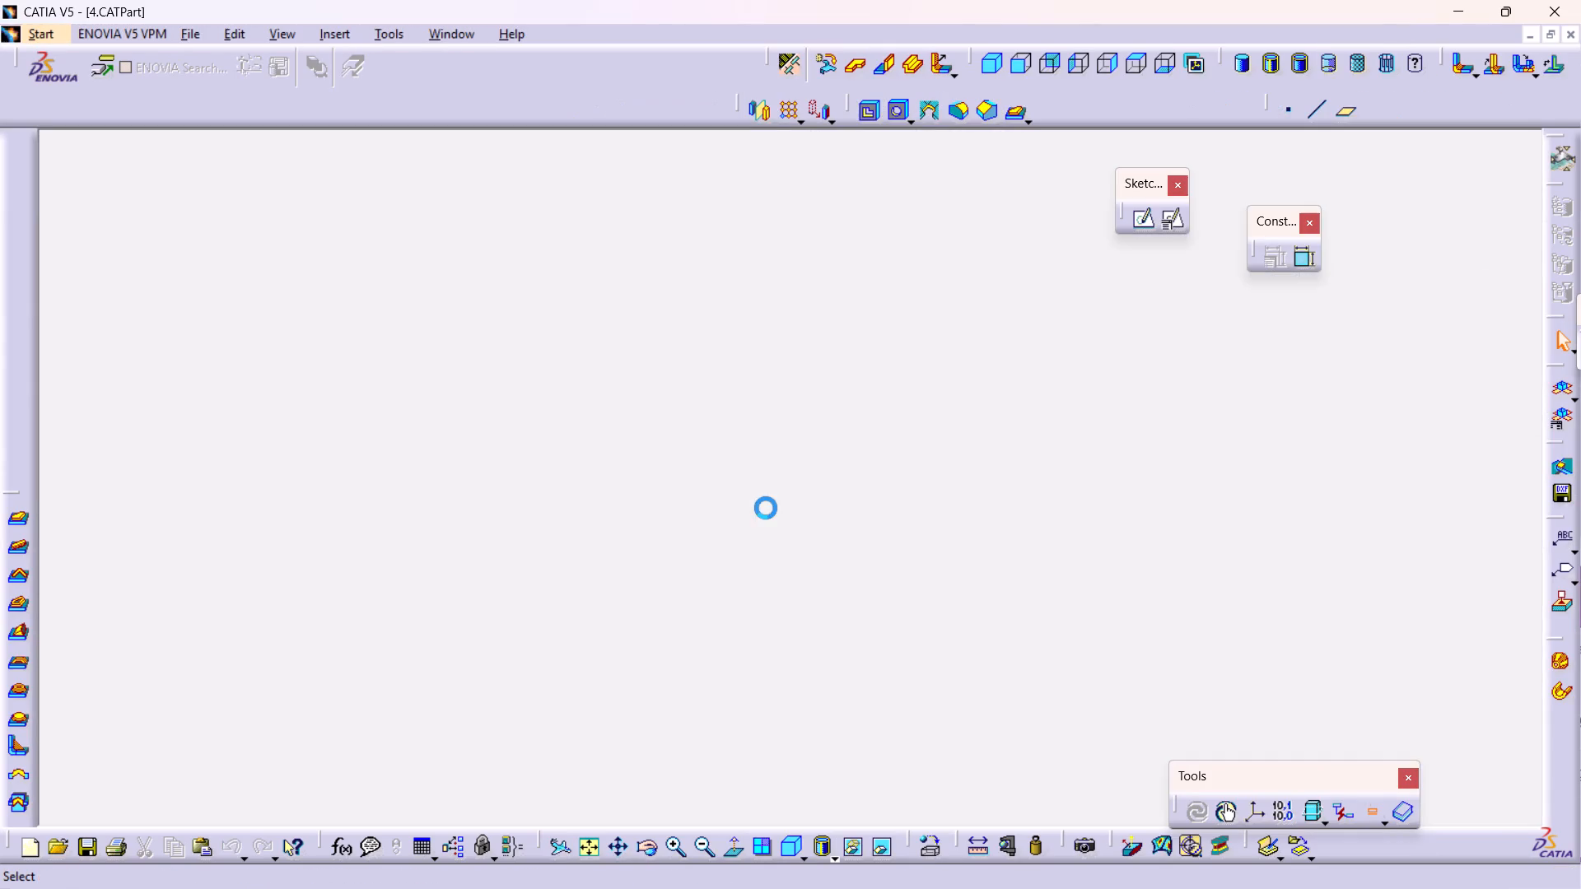
Examine the bent wall and its raised bead from several angles, finishing in the isometric view.
{"action": "middle_click_drag", "start_coordinate": [618, 522], "coordinate": [630, 566]}
{"action": "right_click", "coordinate": [618, 522]}
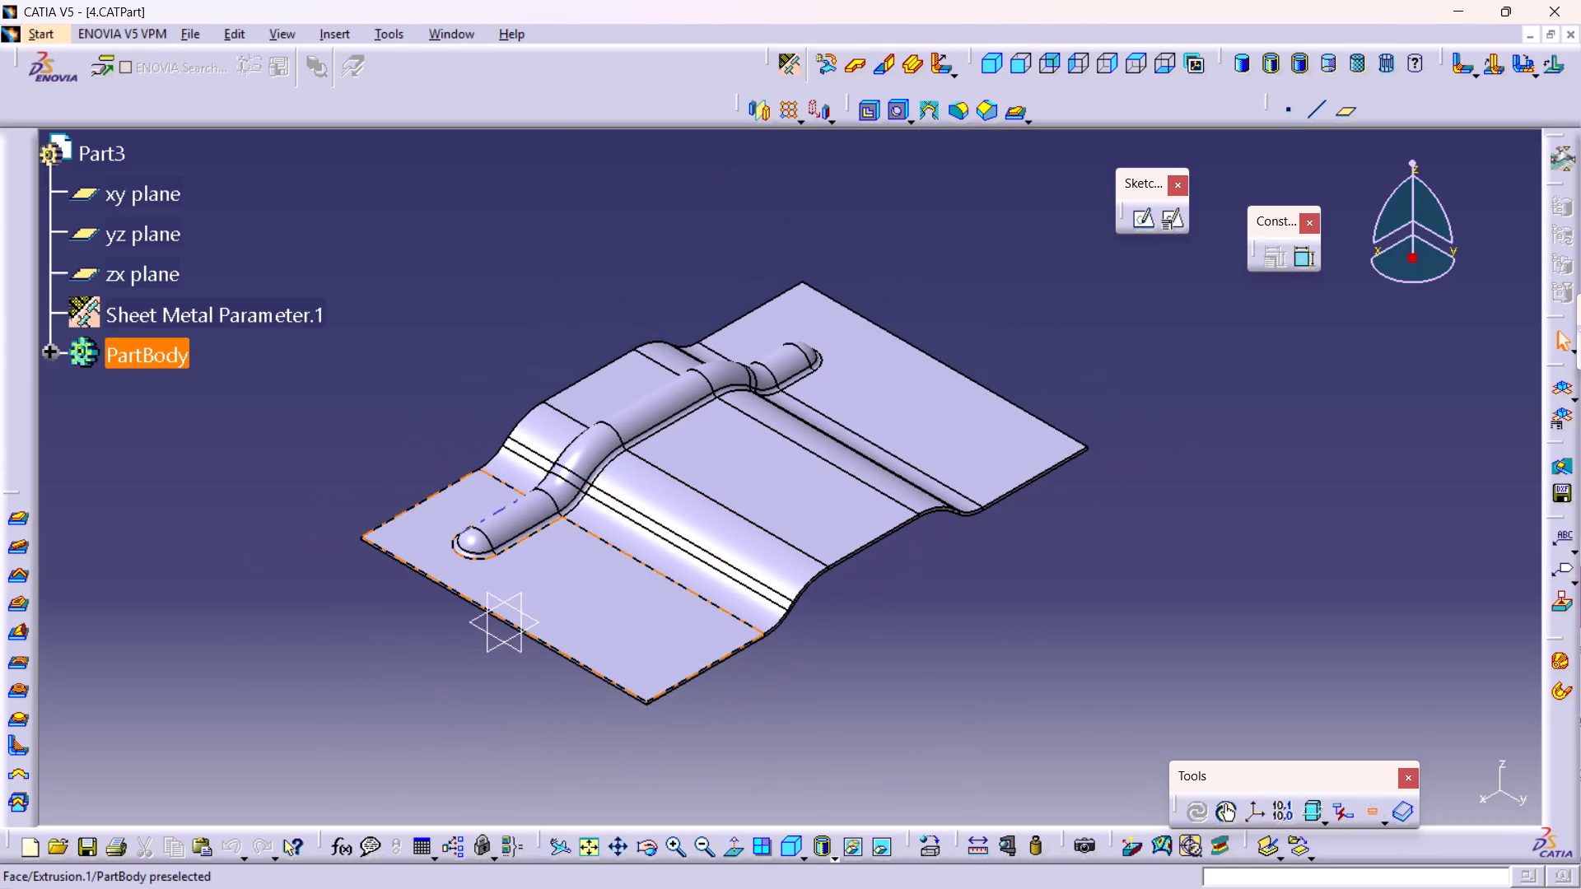
{"action": "middle_click_drag", "start_coordinate": [630, 565], "coordinate": [639, 510]}
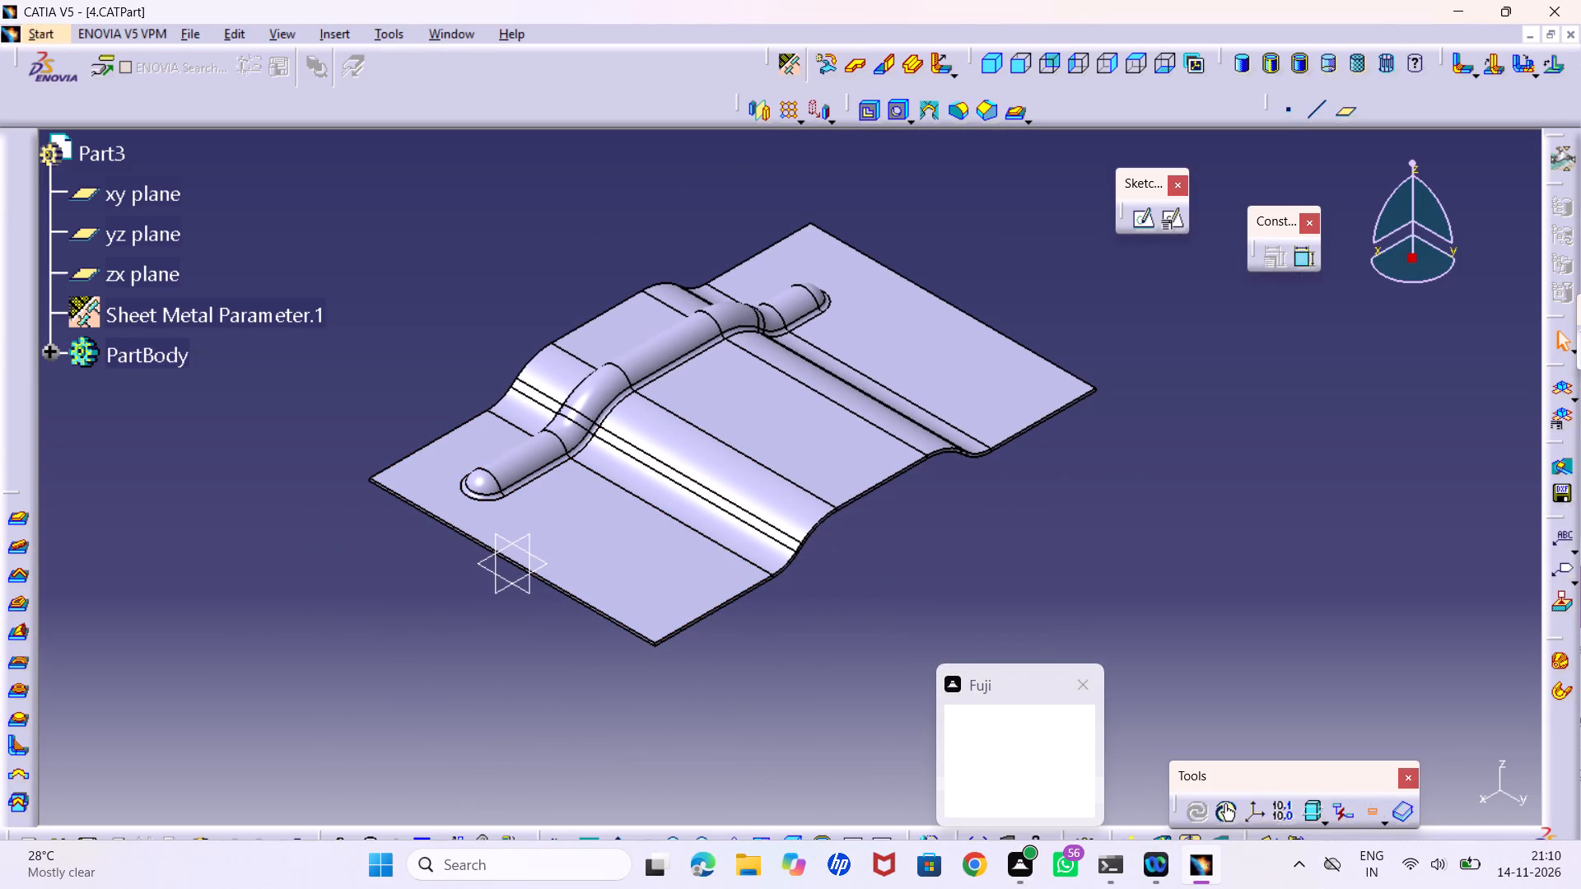
{"action": "middle_click_drag", "start_coordinate": [603, 462], "coordinate": [590, 416]}
{"action": "right_click", "coordinate": [603, 462]}
{"action": "middle_click_drag", "start_coordinate": [887, 326], "coordinate": [889, 326]}
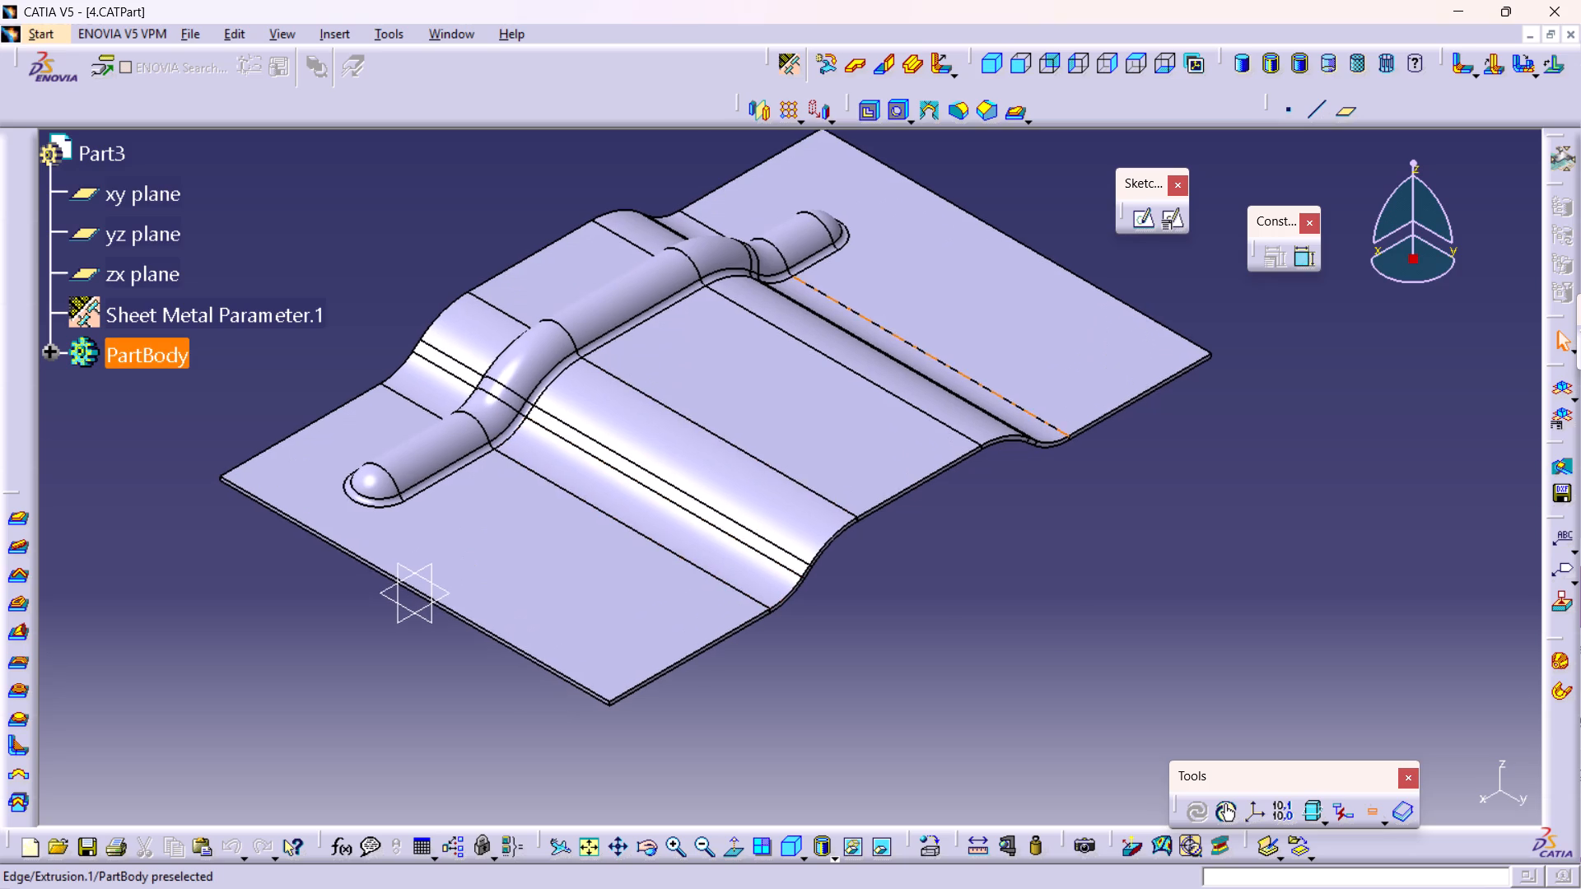
{"action": "middle_click_drag", "start_coordinate": [889, 326], "coordinate": [842, 427]}
{"action": "right_click_drag", "start_coordinate": [889, 326], "coordinate": [842, 427]}
{"action": "middle_click_drag", "start_coordinate": [751, 430], "coordinate": [700, 321]}
{"action": "right_click_drag", "start_coordinate": [751, 430], "coordinate": [700, 321]}
{"action": "middle_click_drag", "start_coordinate": [530, 544], "coordinate": [532, 472]}
{"action": "right_click_drag", "start_coordinate": [530, 544], "coordinate": [532, 472]}
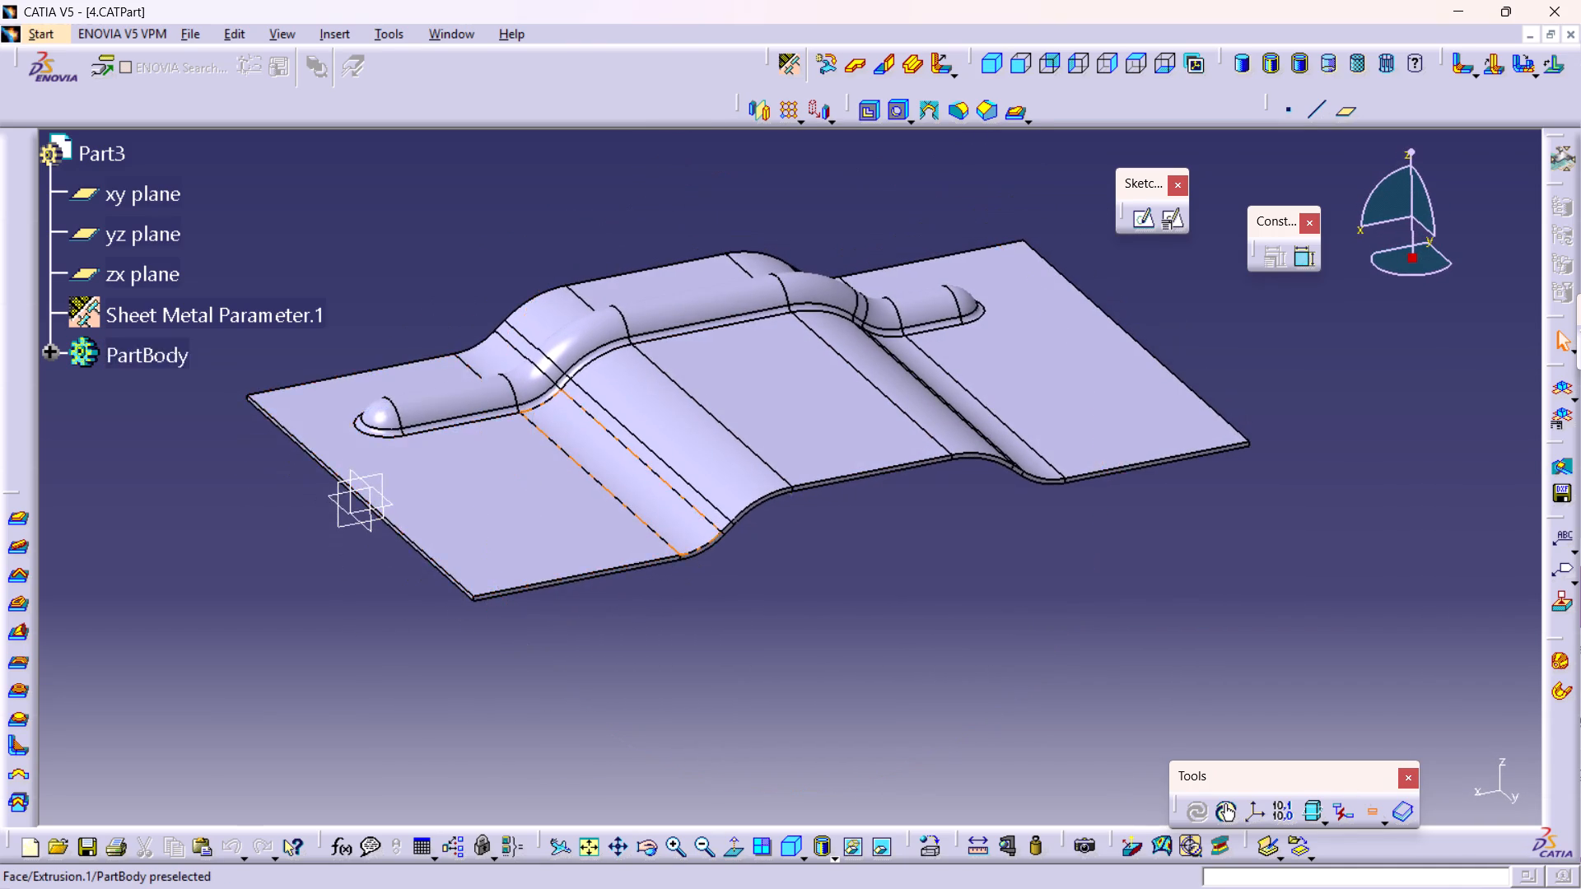
{"action": "middle_click_drag", "start_coordinate": [574, 409], "coordinate": [591, 536]}
{"action": "middle_click_drag", "start_coordinate": [490, 575], "coordinate": [543, 566]}
{"action": "right_click_drag", "start_coordinate": [489, 577], "coordinate": [543, 566]}
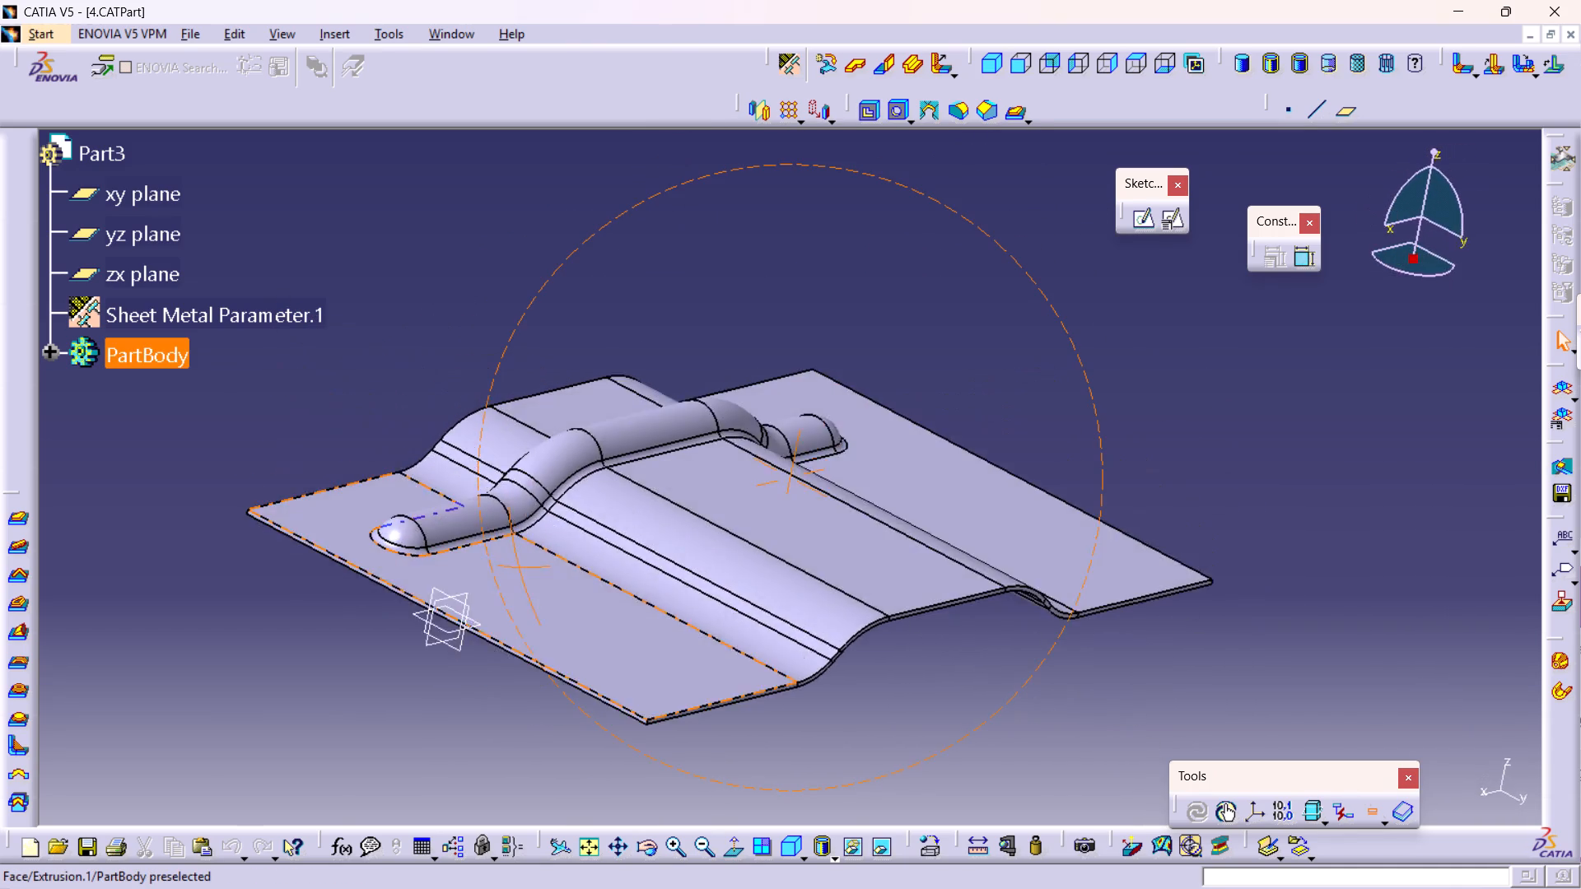
{"action": "right_click_drag", "start_coordinate": [543, 566], "coordinate": [503, 593]}
{"action": "middle_click_drag", "start_coordinate": [543, 566], "coordinate": [503, 593]}
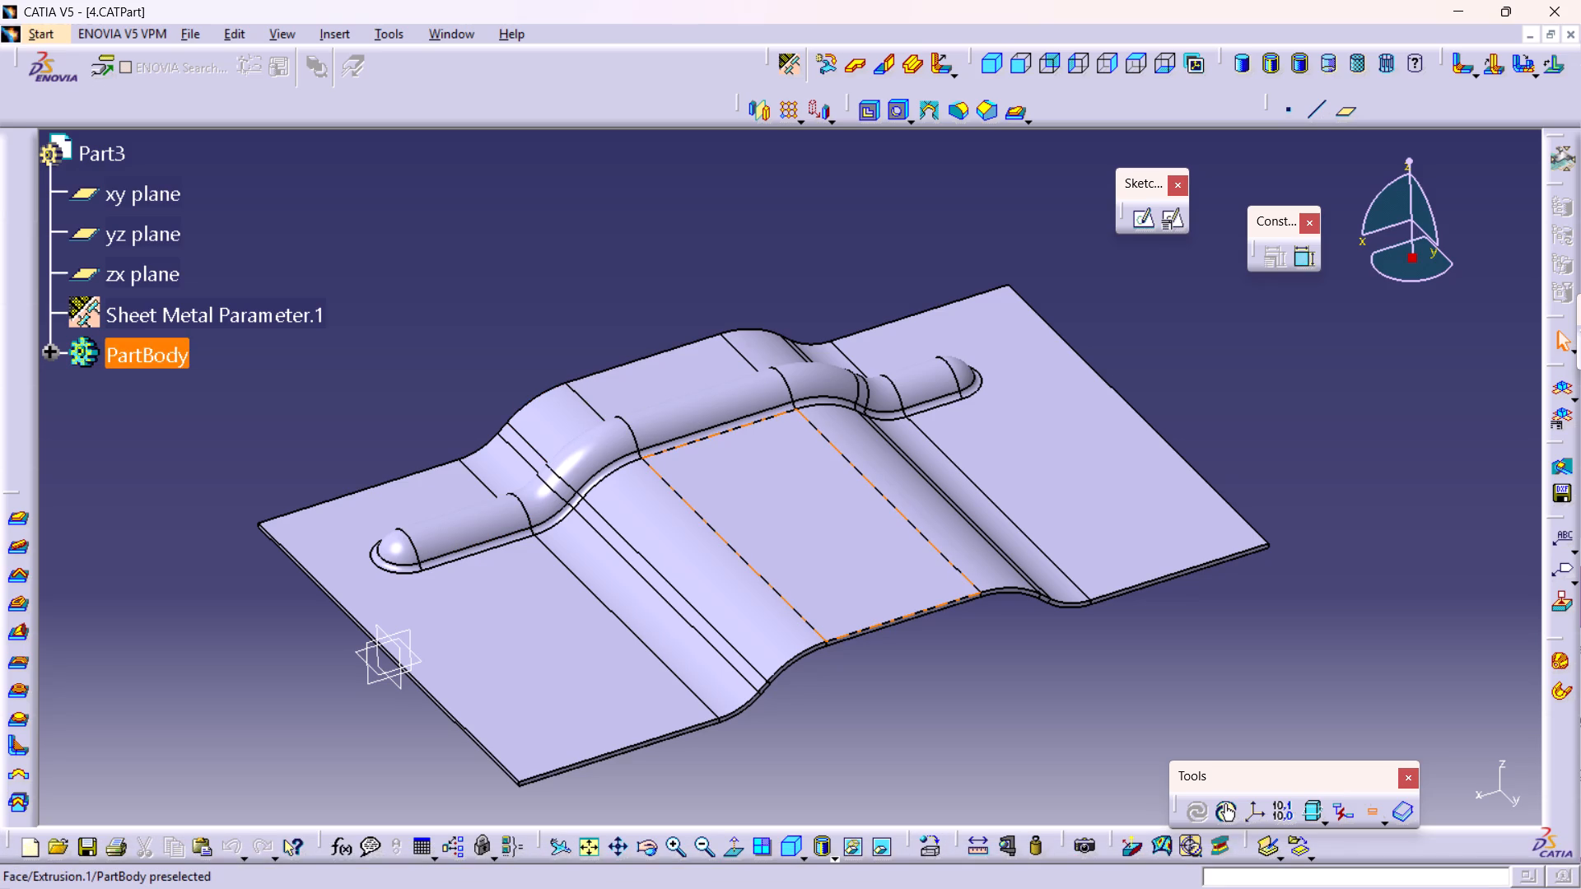
{"action": "middle_click_drag", "start_coordinate": [737, 446], "coordinate": [730, 417]}
{"action": "right_click", "coordinate": [737, 446]}
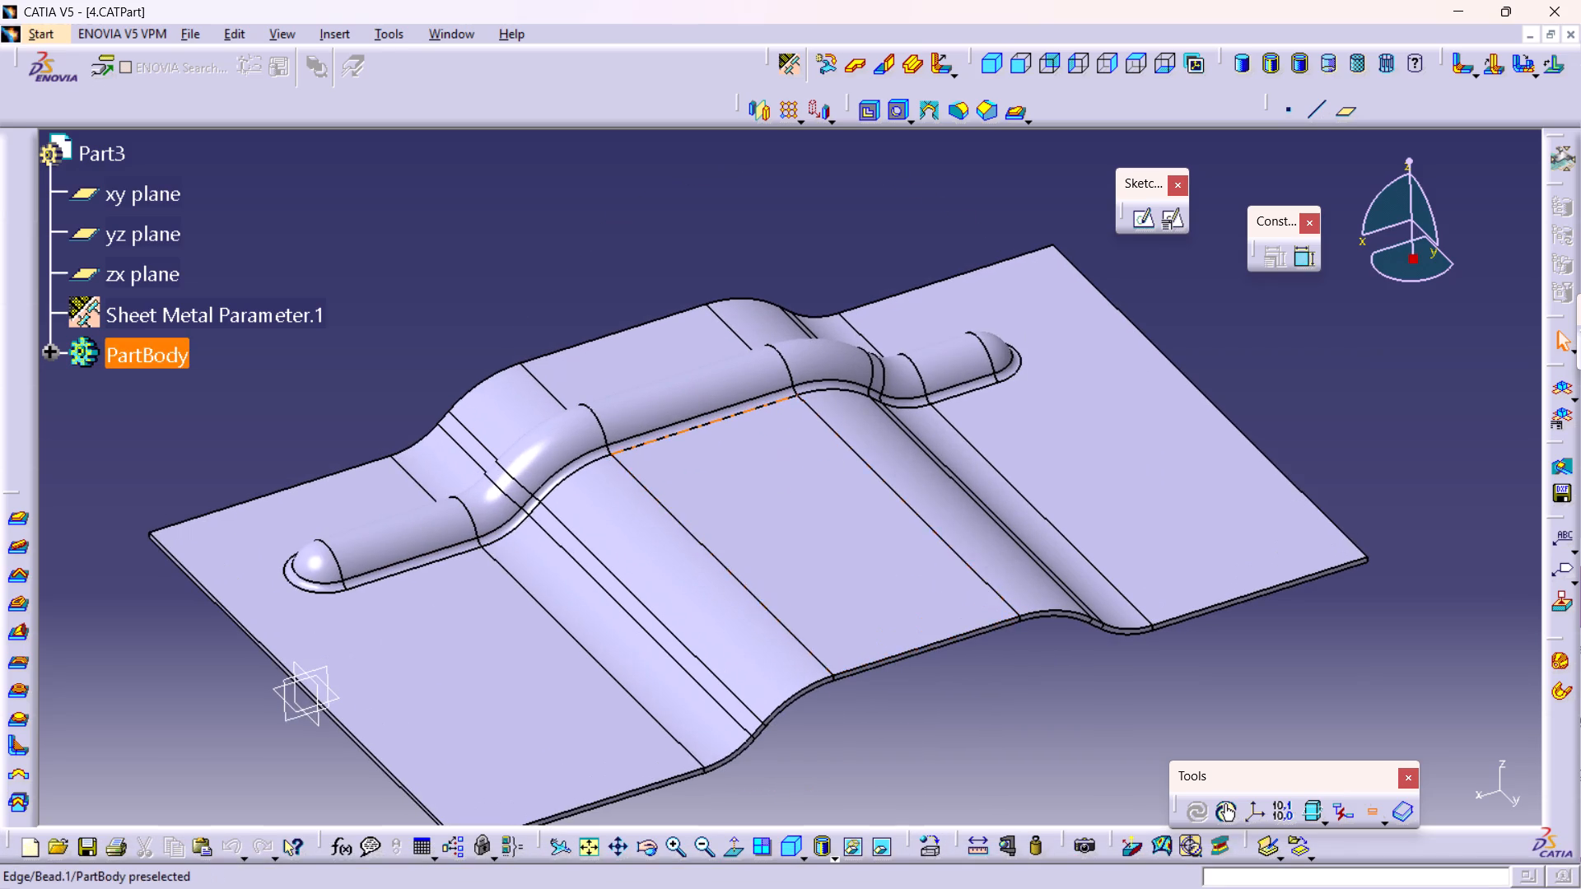
{"action": "middle_click_drag", "start_coordinate": [485, 653], "coordinate": [476, 536]}
{"action": "right_click_drag", "start_coordinate": [483, 646], "coordinate": [476, 536]}
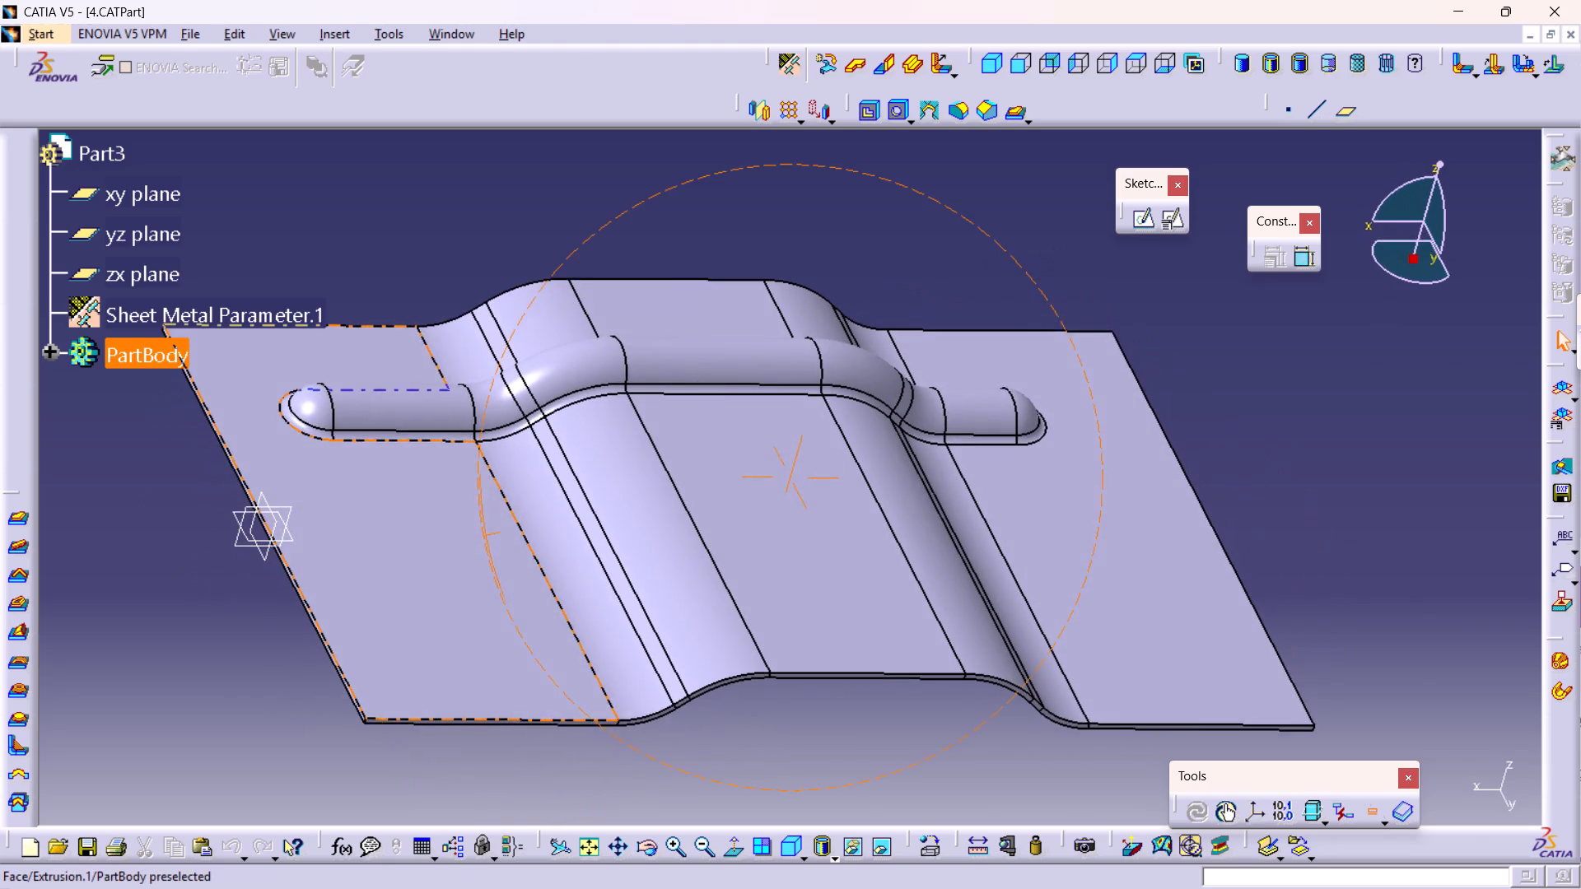
{"action": "left_click", "coordinate": [988, 63]}
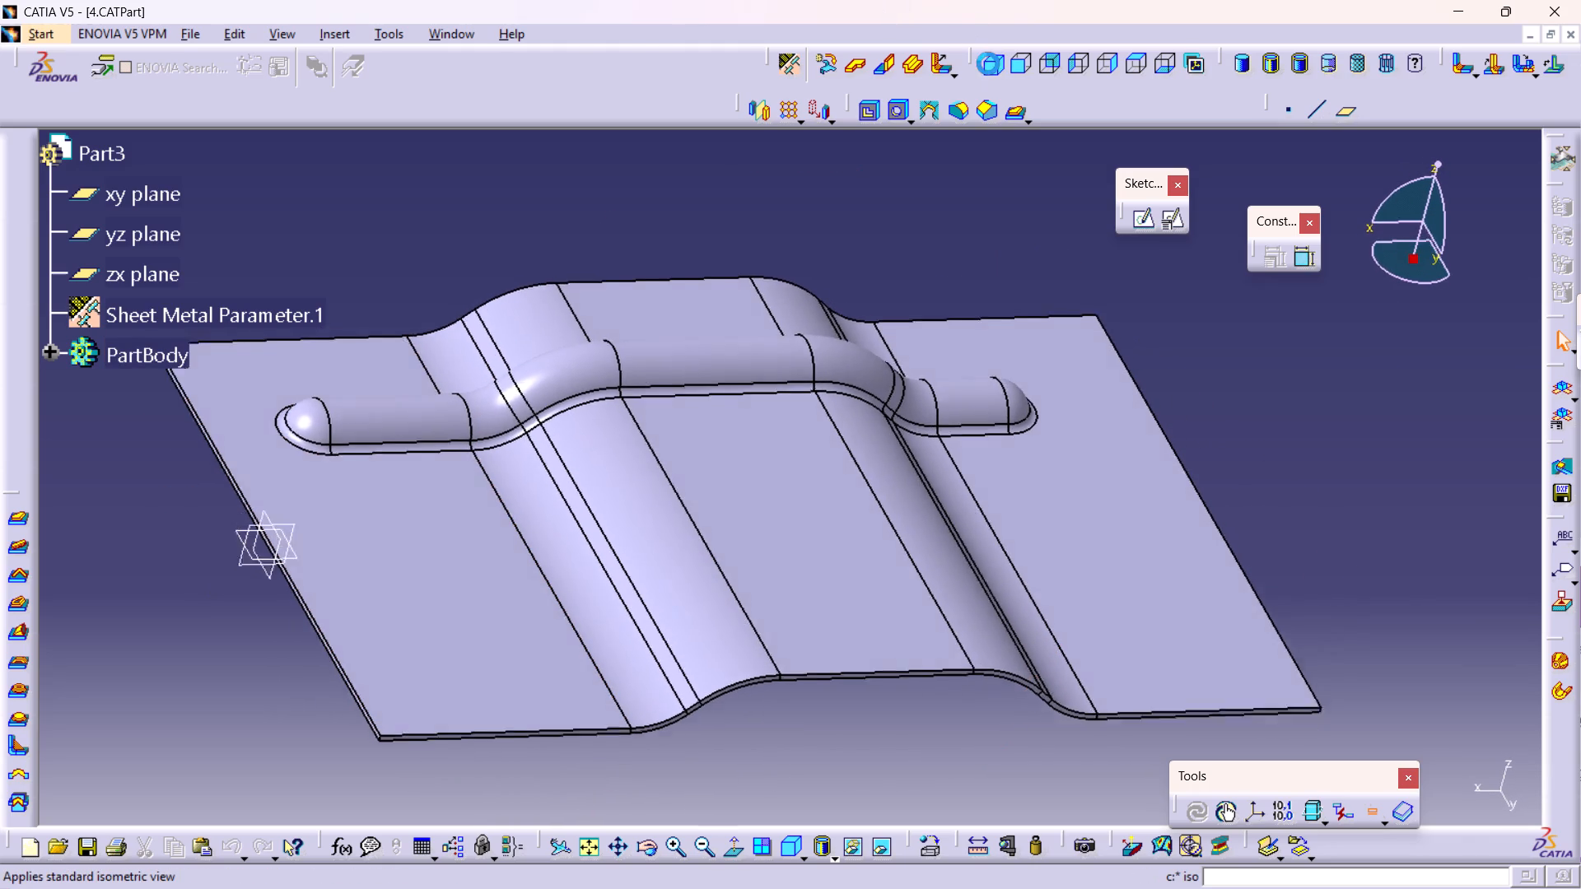
Open the definition of Extrusion.1 under PartBody to review its profile and limits, and close it.
{"action": "left_click", "coordinate": [54, 352]}
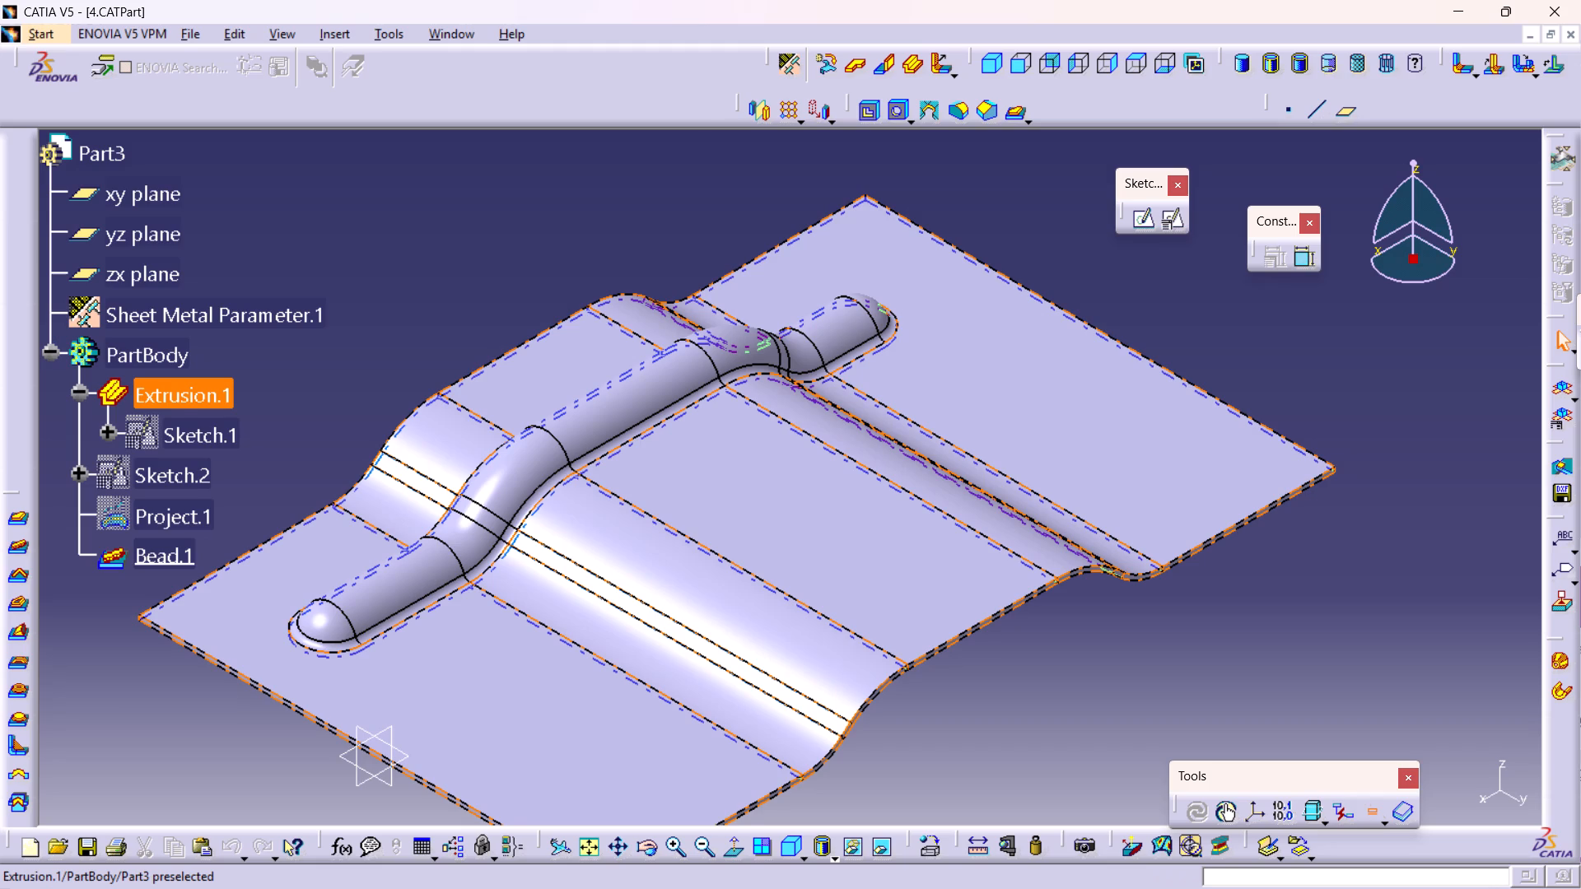
{"action": "double_click", "coordinate": [189, 385]}
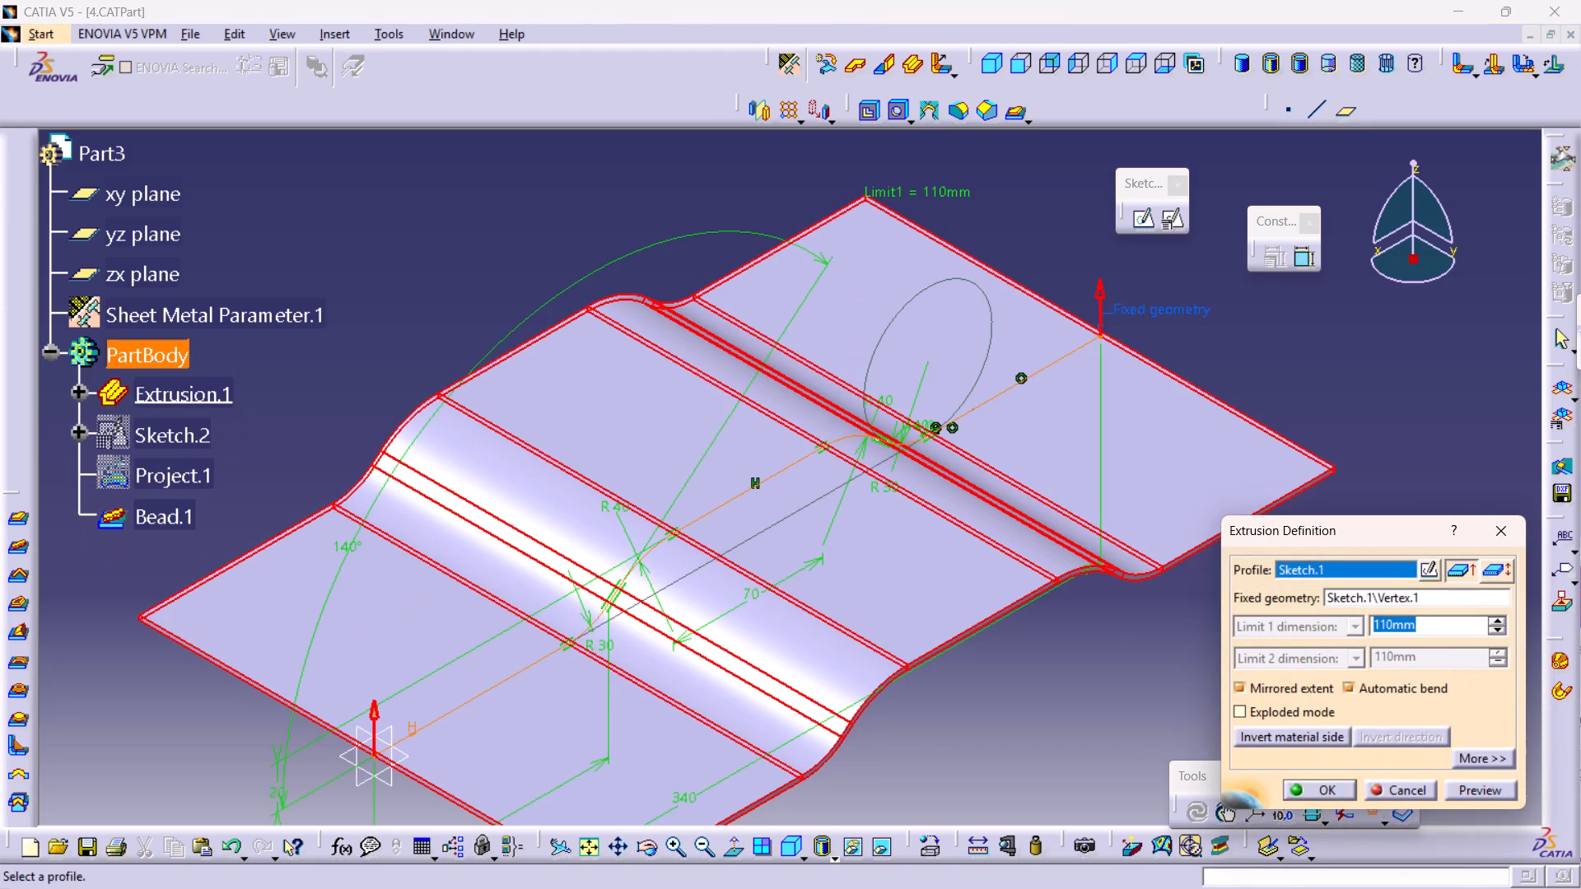
{"action": "middle_click_drag", "start_coordinate": [542, 370], "coordinate": [562, 412]}
{"action": "right_click", "coordinate": [542, 370]}
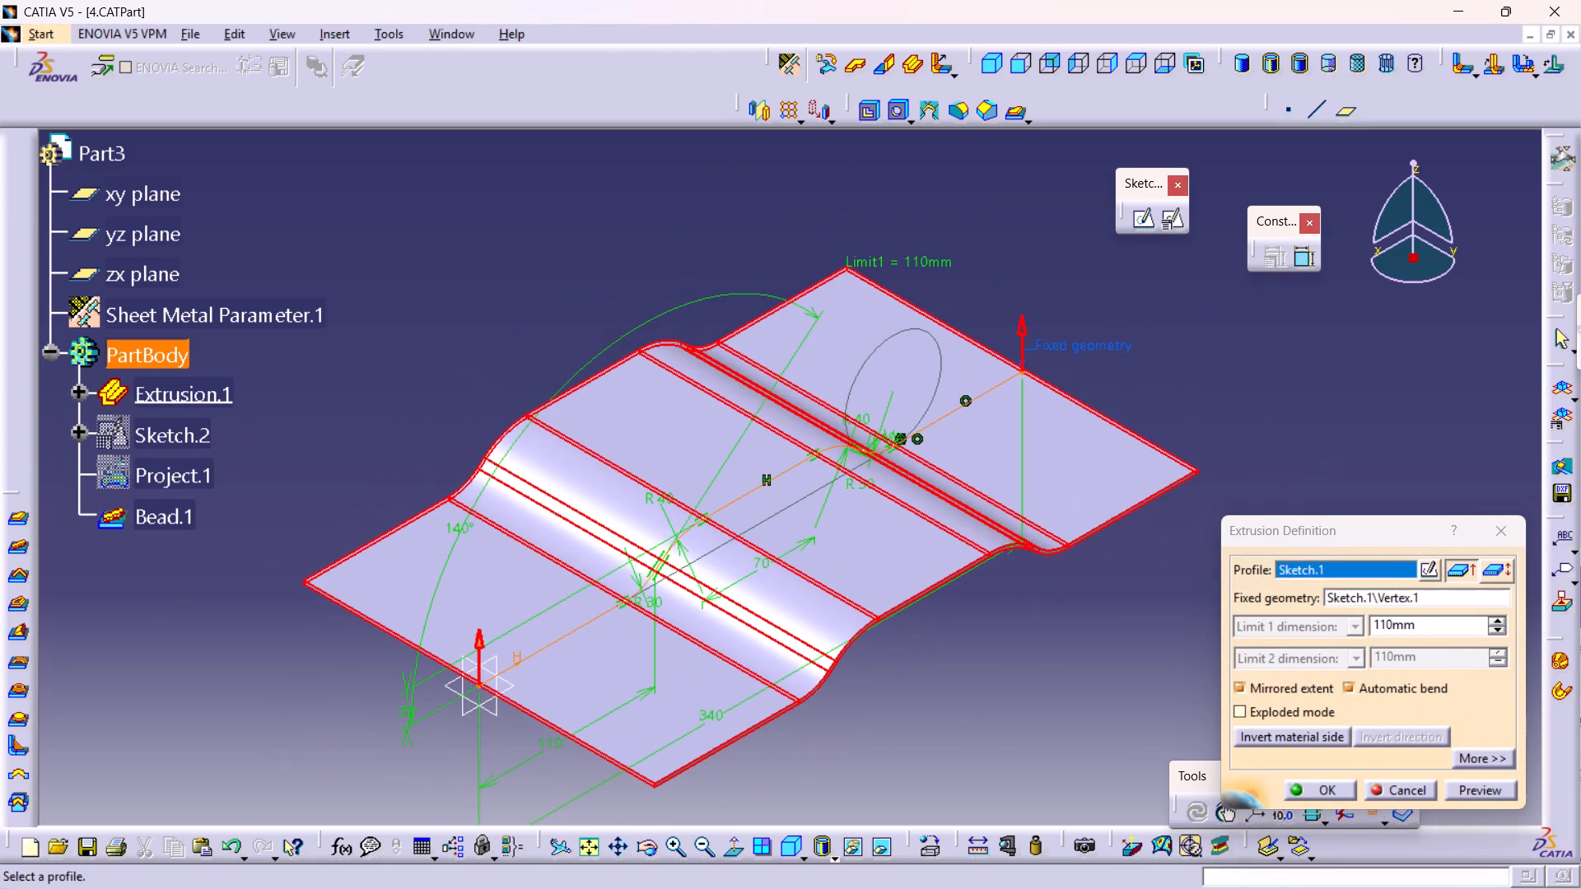
{"action": "middle_click_drag", "start_coordinate": [674, 519], "coordinate": [599, 469]}
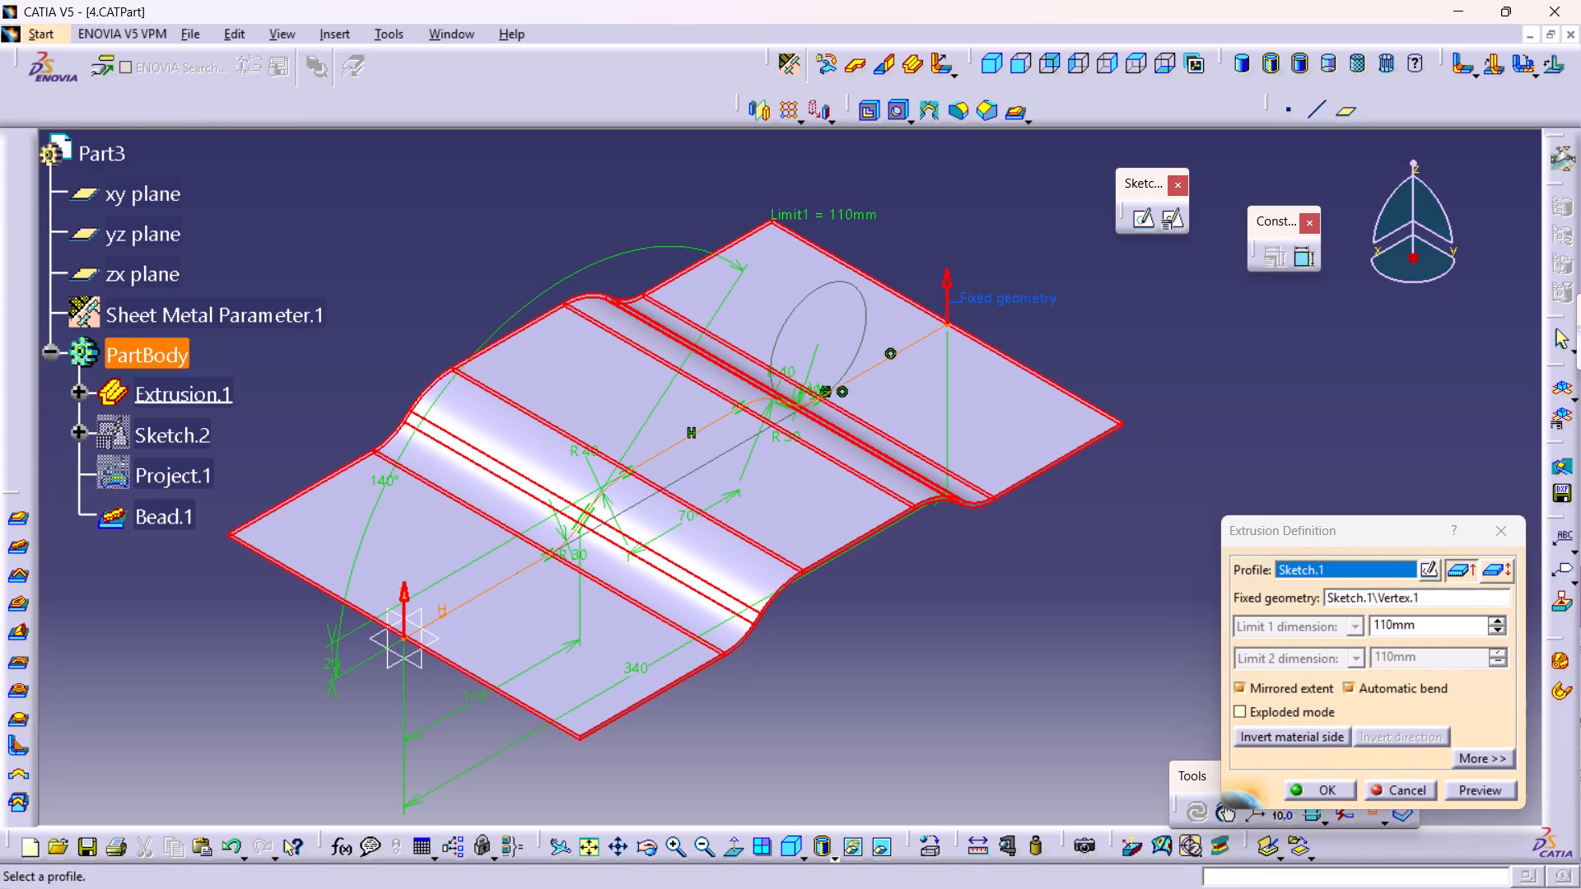
{"action": "scroll", "coordinate": [699, 375], "scroll_direction": "down", "scroll_amount": 1}
{"action": "scroll", "coordinate": [222, 354], "scroll_direction": "down", "scroll_amount": 1}
{"action": "scroll", "coordinate": [222, 351], "scroll_direction": "up", "scroll_amount": 2}
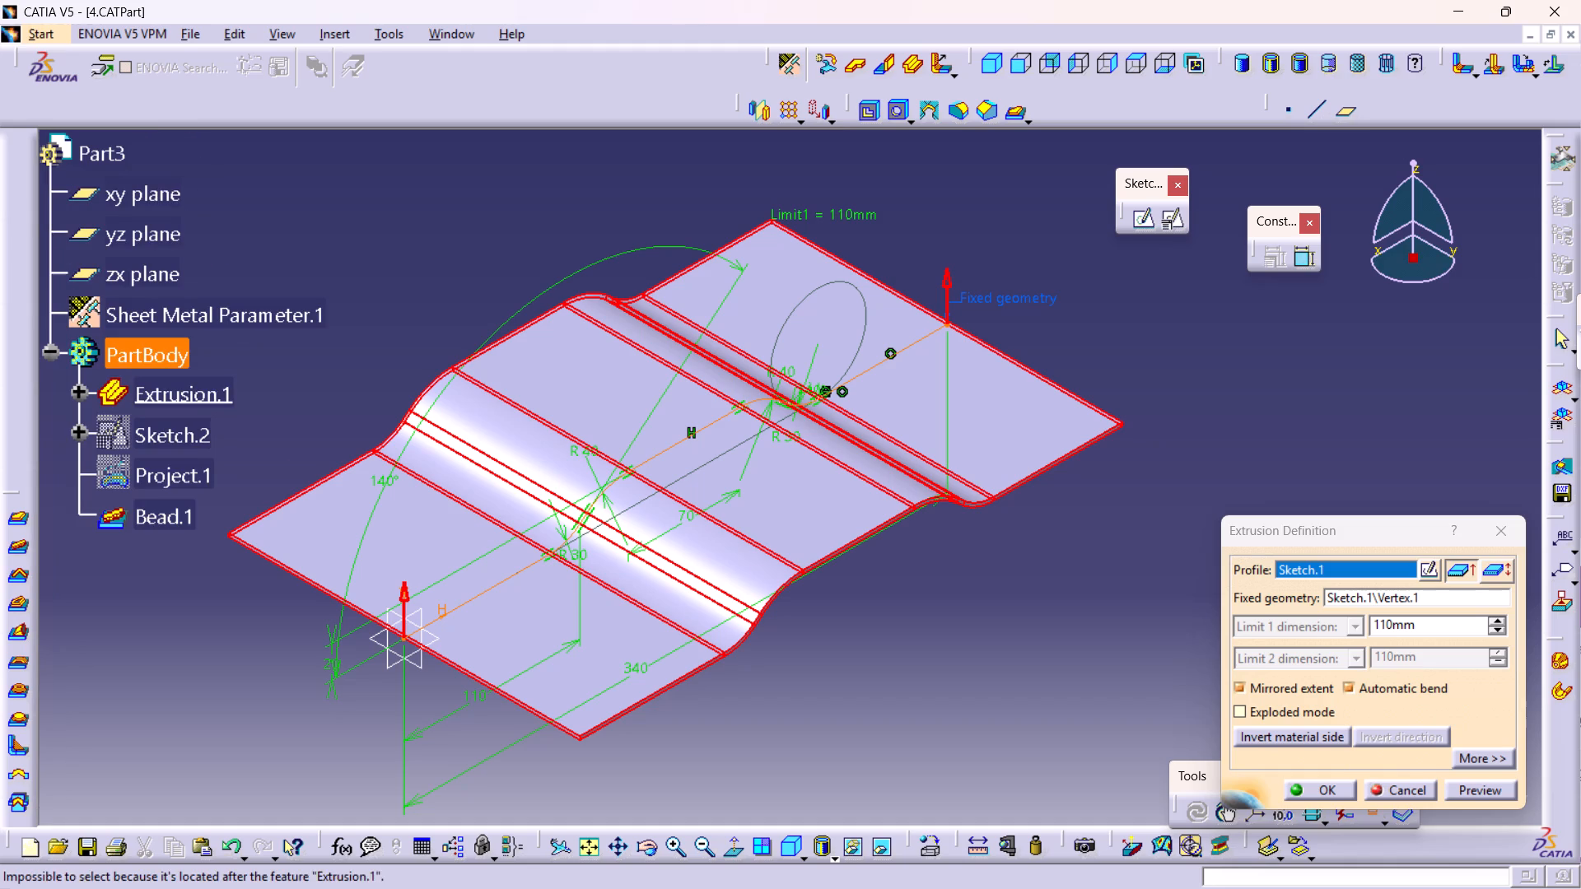
{"action": "left_click", "coordinate": [1502, 534]}
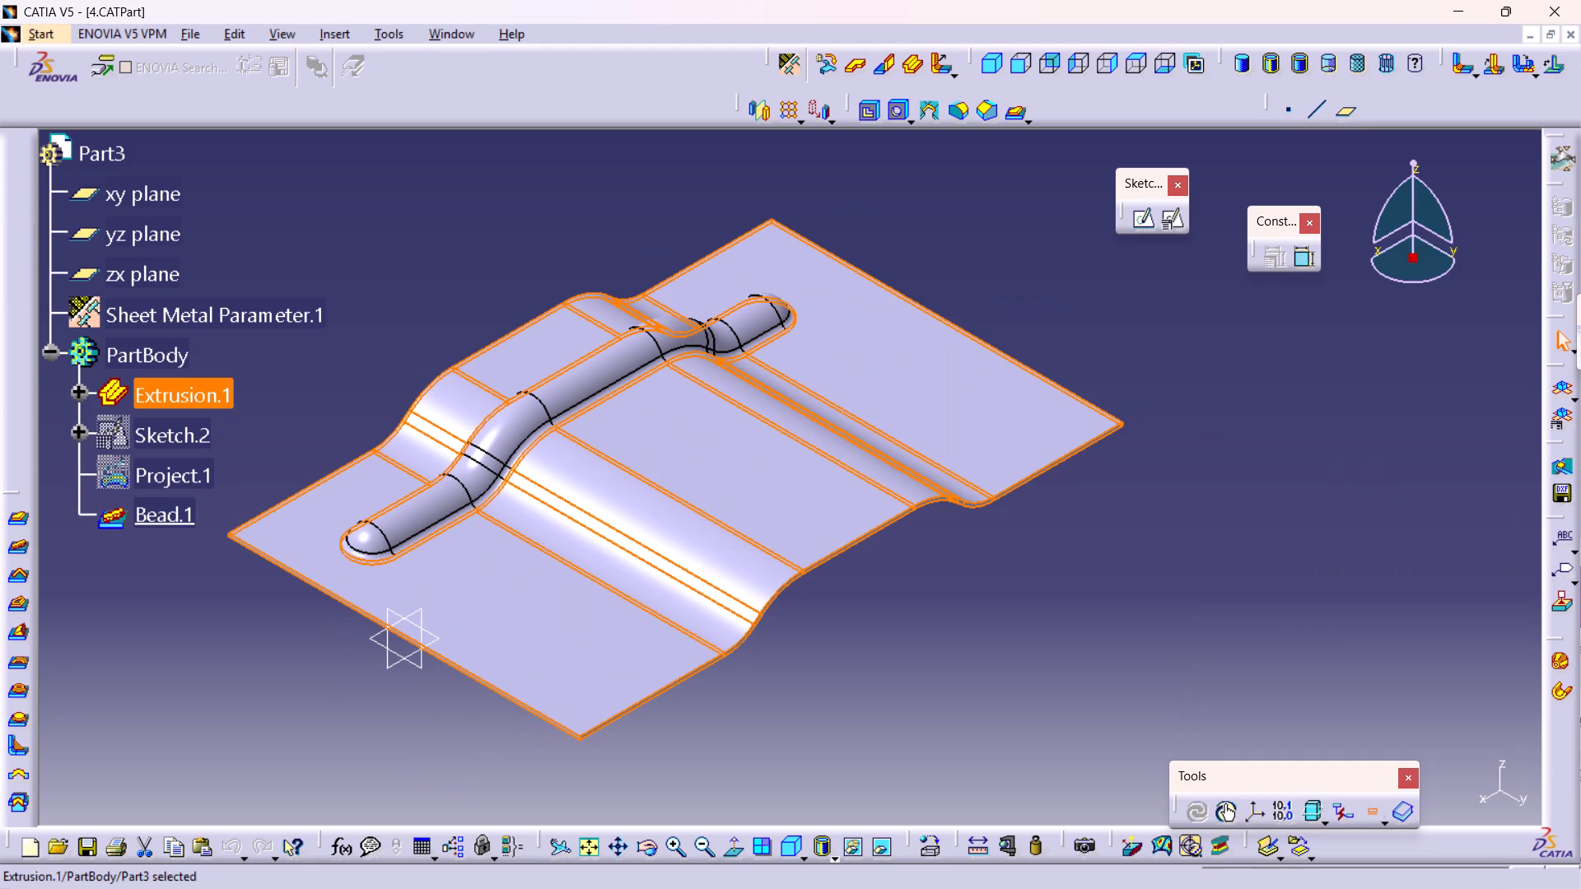
{"action": "left_click", "coordinate": [895, 687]}
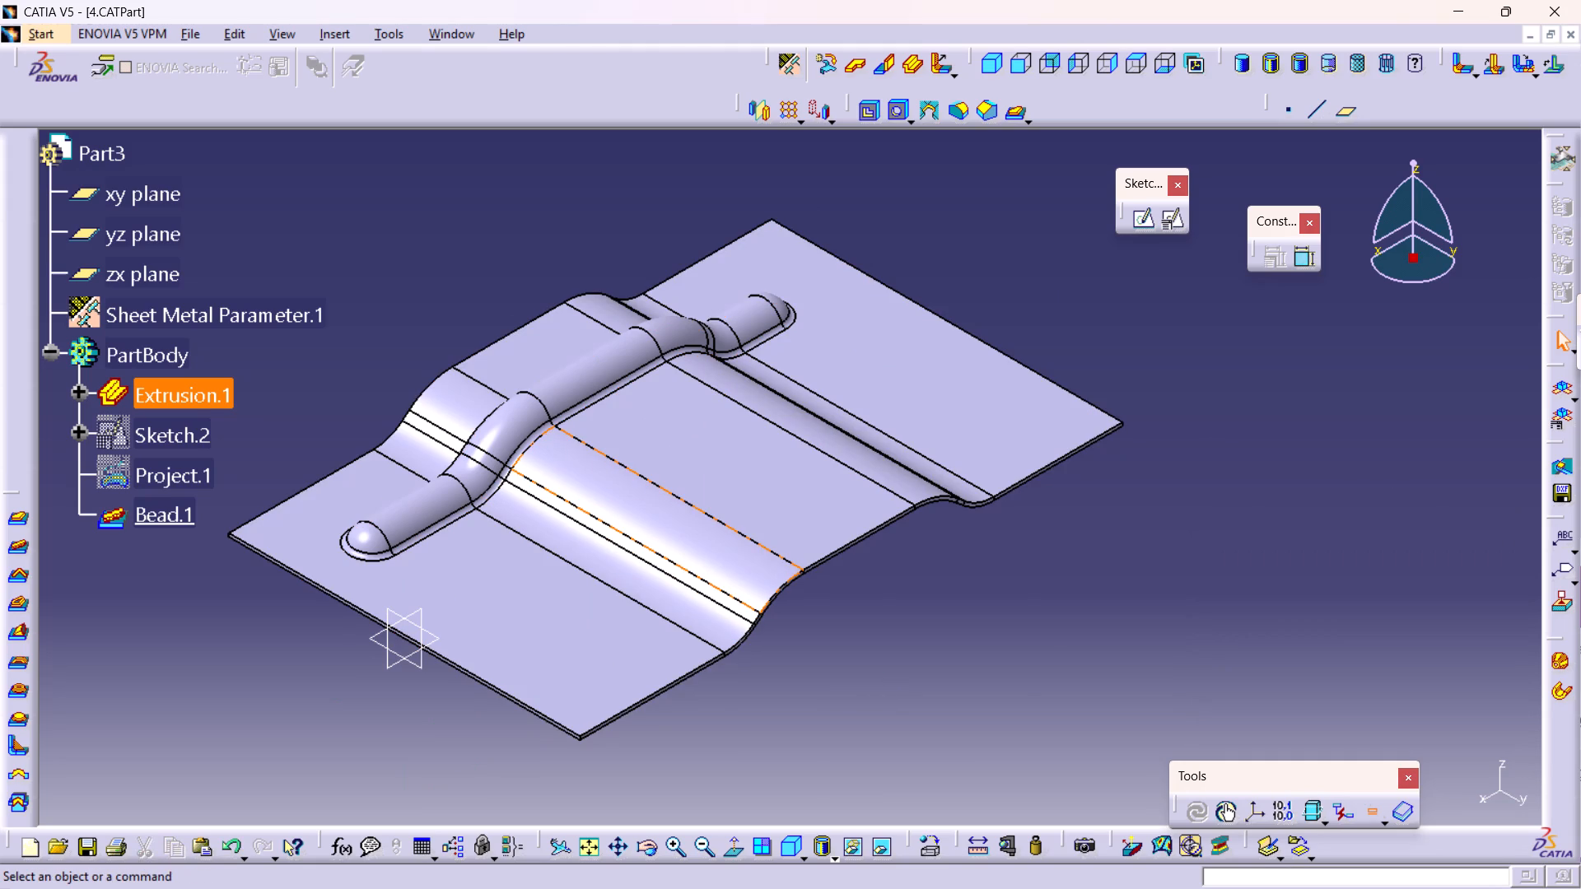
Inspect the bead up close along its length, at its rounded end and where it crosses the wall's bends.
{"action": "middle_click", "coordinate": [654, 505]}
{"action": "right_click", "coordinate": [654, 505]}
{"action": "middle_click_drag", "start_coordinate": [620, 479], "coordinate": [636, 572]}
{"action": "right_click_drag", "start_coordinate": [620, 479], "coordinate": [636, 572]}
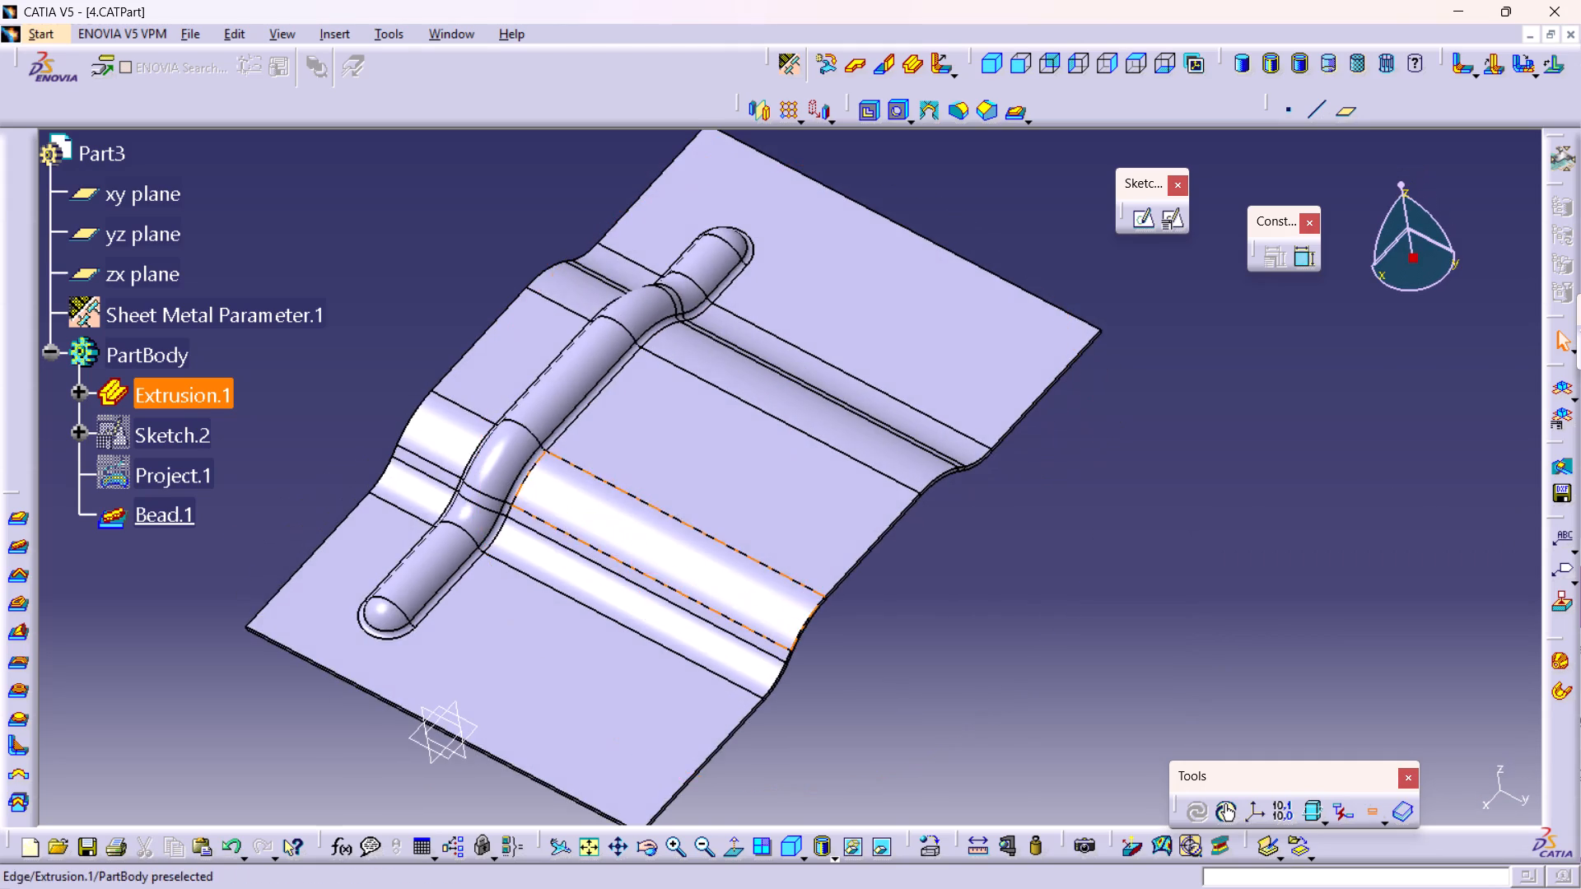
{"action": "middle_click_drag", "start_coordinate": [628, 406], "coordinate": [859, 469]}
{"action": "middle_click_drag", "start_coordinate": [851, 454], "coordinate": [805, 552]}
{"action": "right_click_drag", "start_coordinate": [851, 454], "coordinate": [805, 552]}
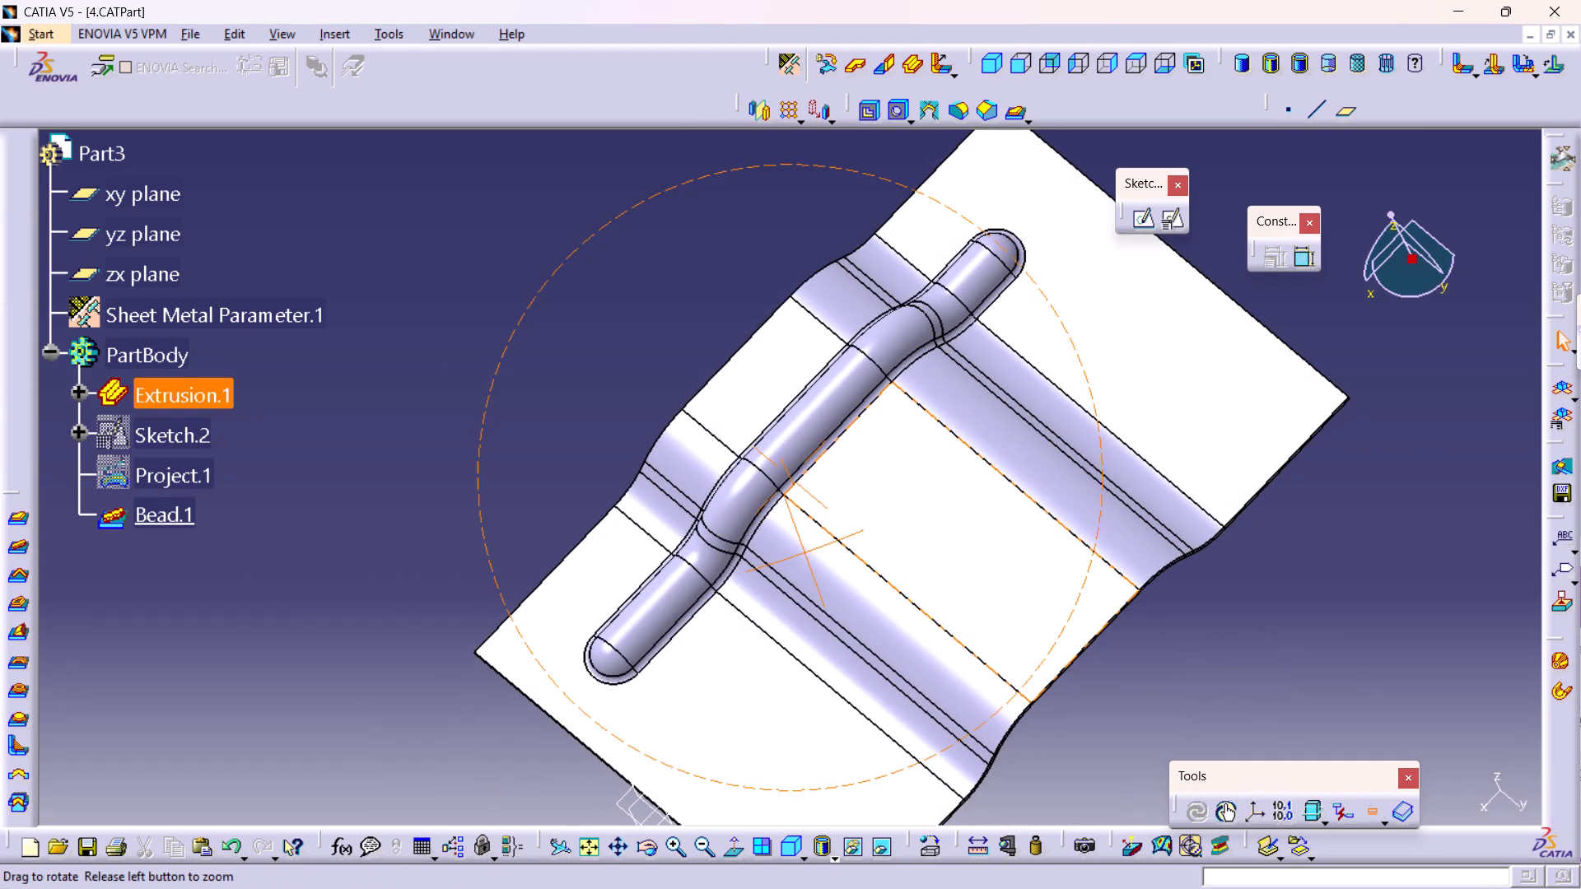
{"action": "middle_click_drag", "start_coordinate": [805, 552], "coordinate": [803, 554]}
{"action": "right_click_drag", "start_coordinate": [805, 552], "coordinate": [803, 554]}
{"action": "middle_click_drag", "start_coordinate": [800, 734], "coordinate": [716, 562]}
{"action": "right_click_drag", "start_coordinate": [798, 738], "coordinate": [716, 562]}
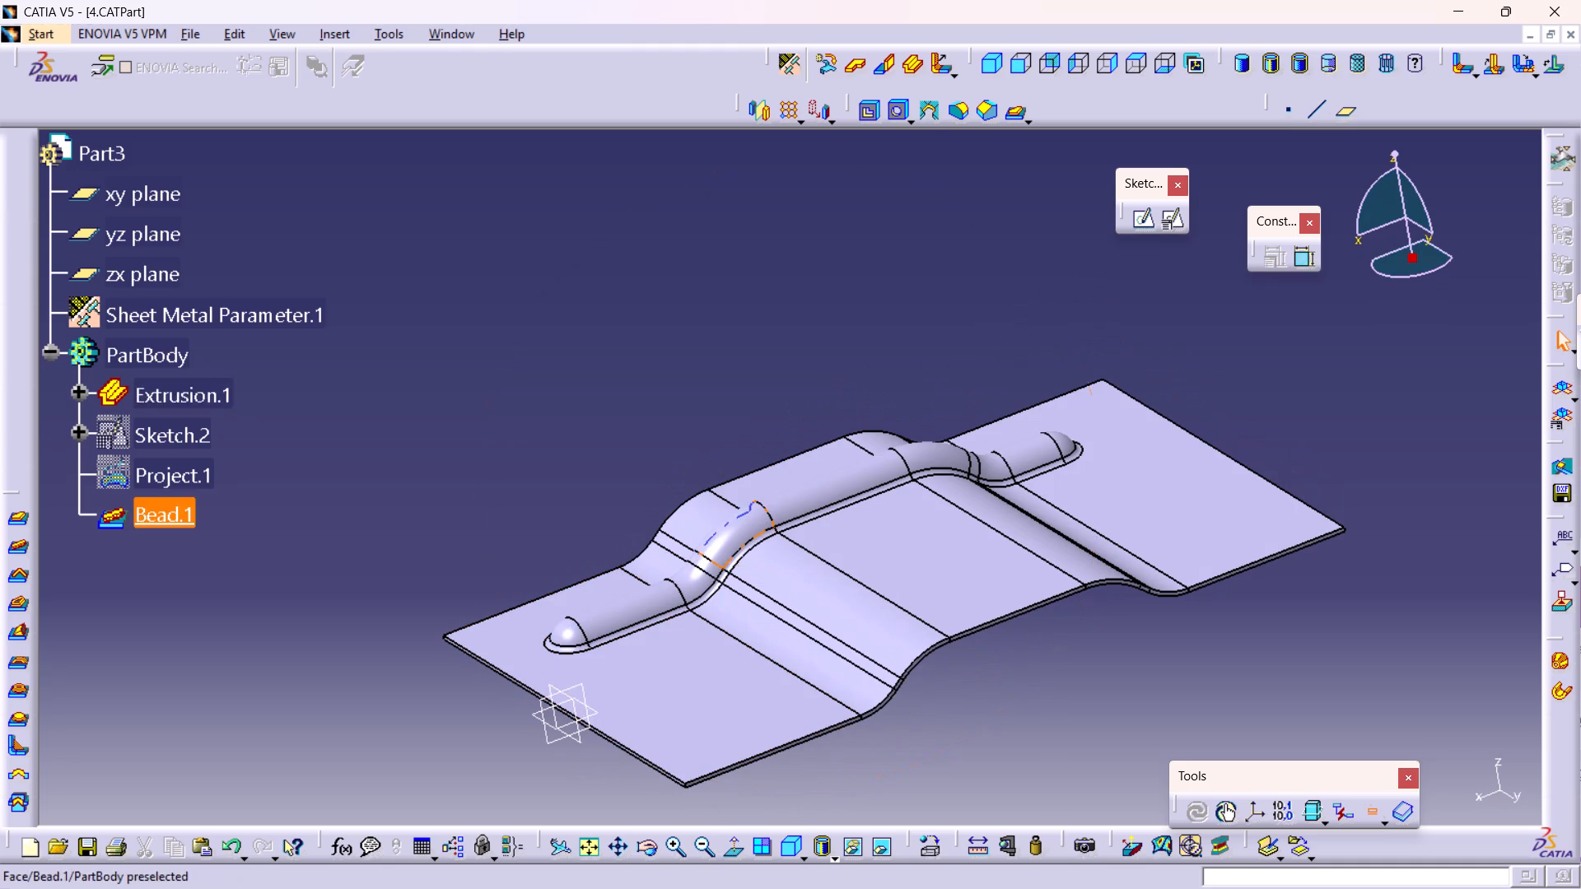
{"action": "middle_click_drag", "start_coordinate": [803, 577], "coordinate": [804, 423]}
{"action": "right_click", "coordinate": [803, 577]}
{"action": "middle_click_drag", "start_coordinate": [707, 631], "coordinate": [681, 466]}
{"action": "right_click", "coordinate": [707, 631]}
{"action": "middle_click_drag", "start_coordinate": [880, 772], "coordinate": [528, 662]}
{"action": "middle_click_drag", "start_coordinate": [679, 549], "coordinate": [735, 626]}
{"action": "right_click", "coordinate": [679, 549]}
{"action": "middle_click_drag", "start_coordinate": [1023, 409], "coordinate": [870, 640]}
{"action": "middle_click_drag", "start_coordinate": [1131, 616], "coordinate": [521, 592]}
{"action": "middle_click_drag", "start_coordinate": [947, 515], "coordinate": [604, 537]}
{"action": "scroll", "coordinate": [604, 537], "scroll_direction": "up", "scroll_amount": 1}
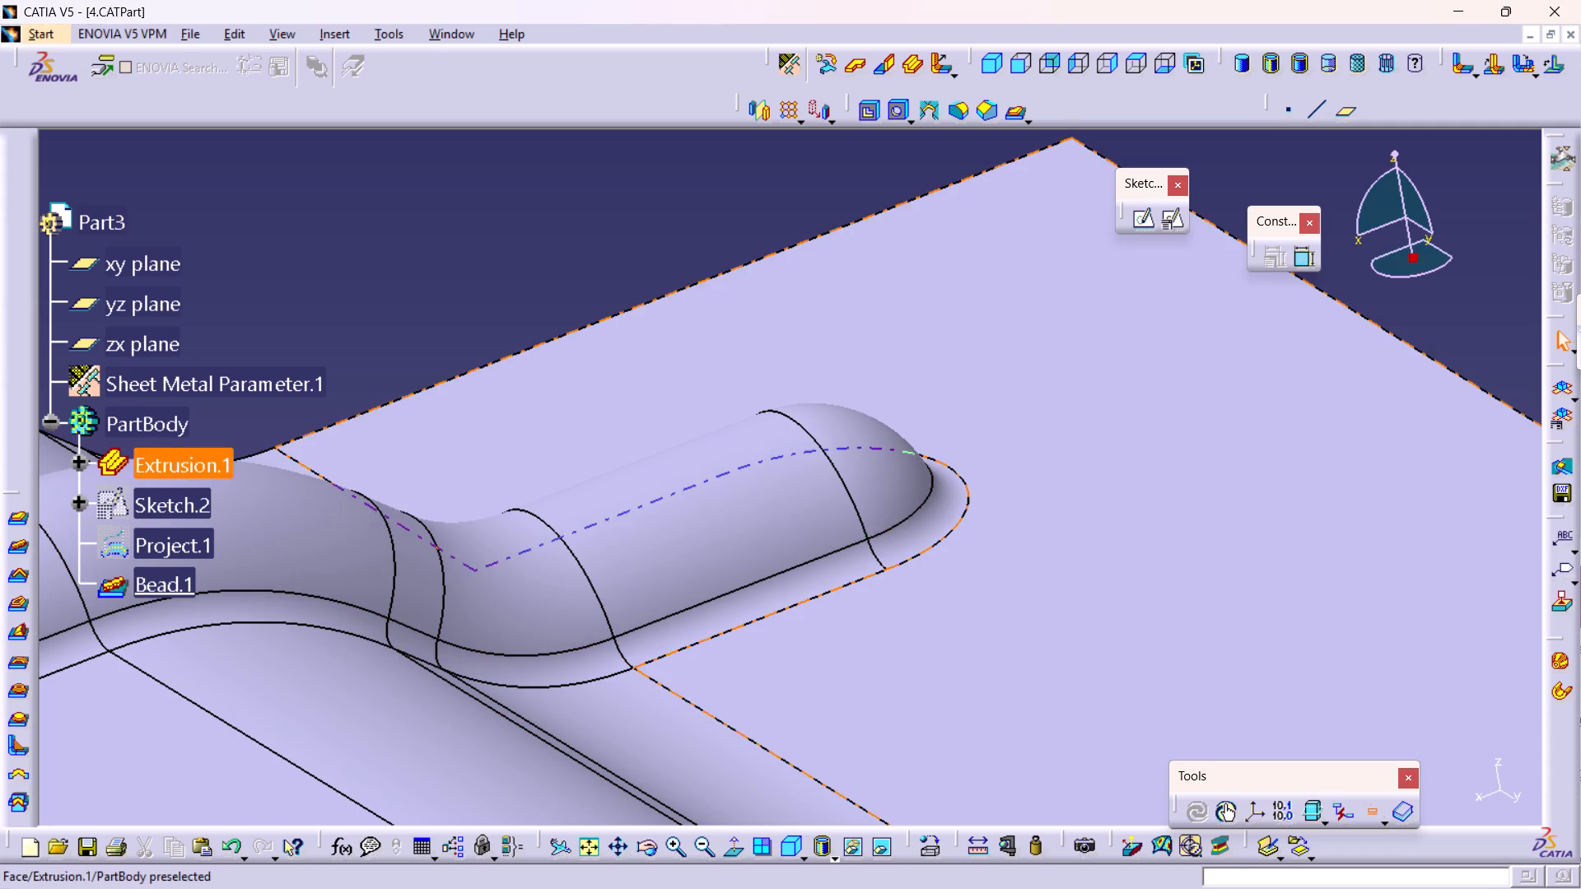
{"action": "middle_click_drag", "start_coordinate": [607, 557], "coordinate": [540, 440]}
{"action": "right_click", "coordinate": [607, 557]}
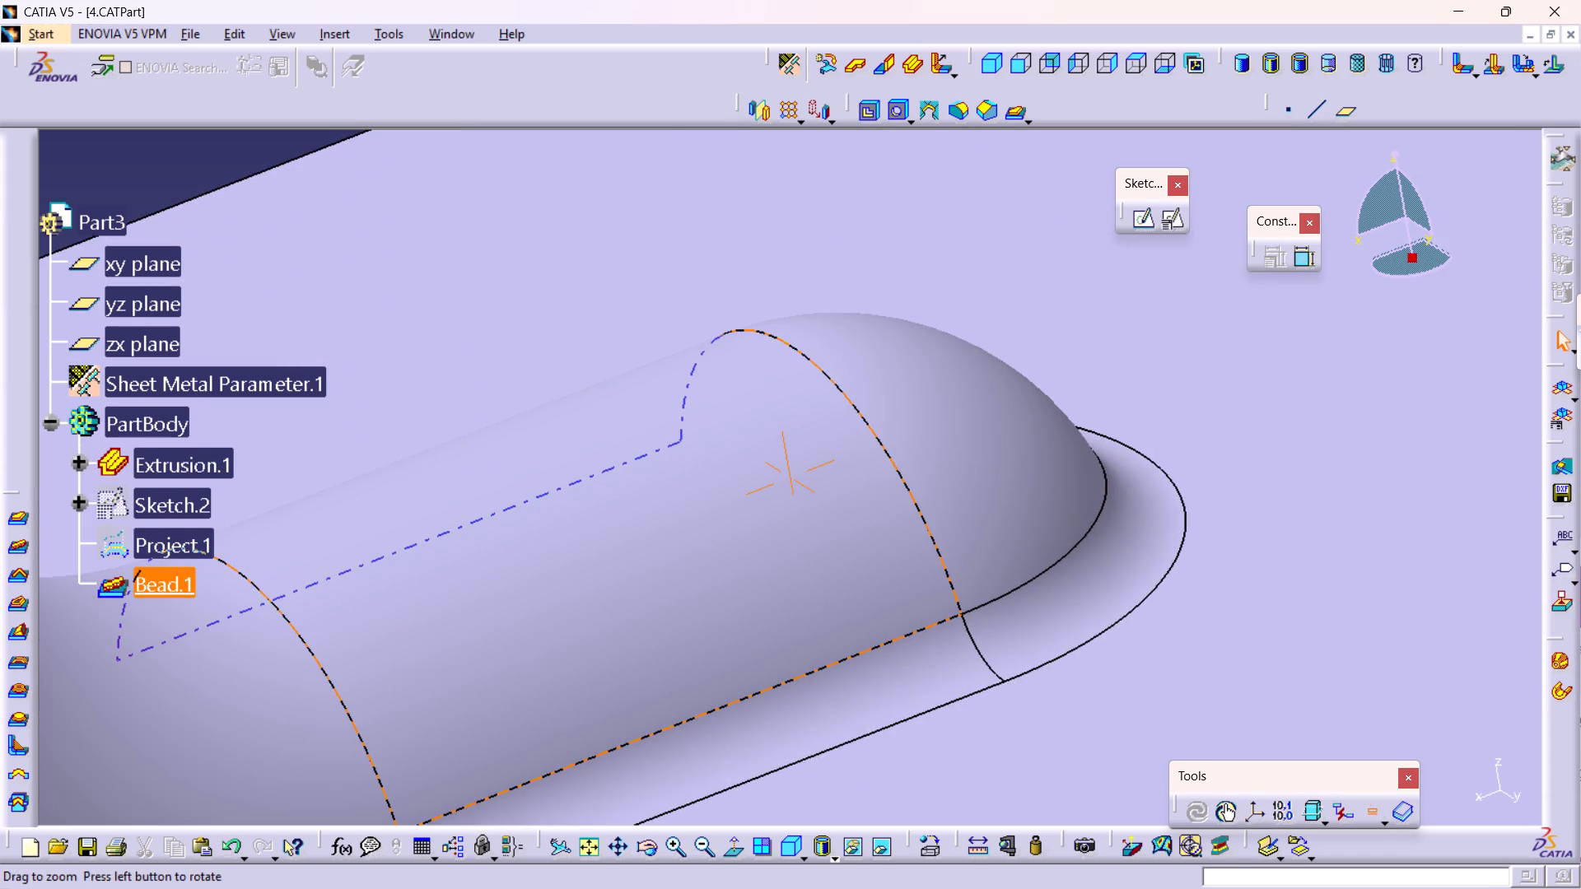
{"action": "middle_click_drag", "start_coordinate": [404, 681], "coordinate": [1252, 707]}
{"action": "right_click", "coordinate": [1144, 462]}
{"action": "middle_click_drag", "start_coordinate": [664, 523], "coordinate": [659, 537]}
{"action": "right_click", "coordinate": [664, 523]}
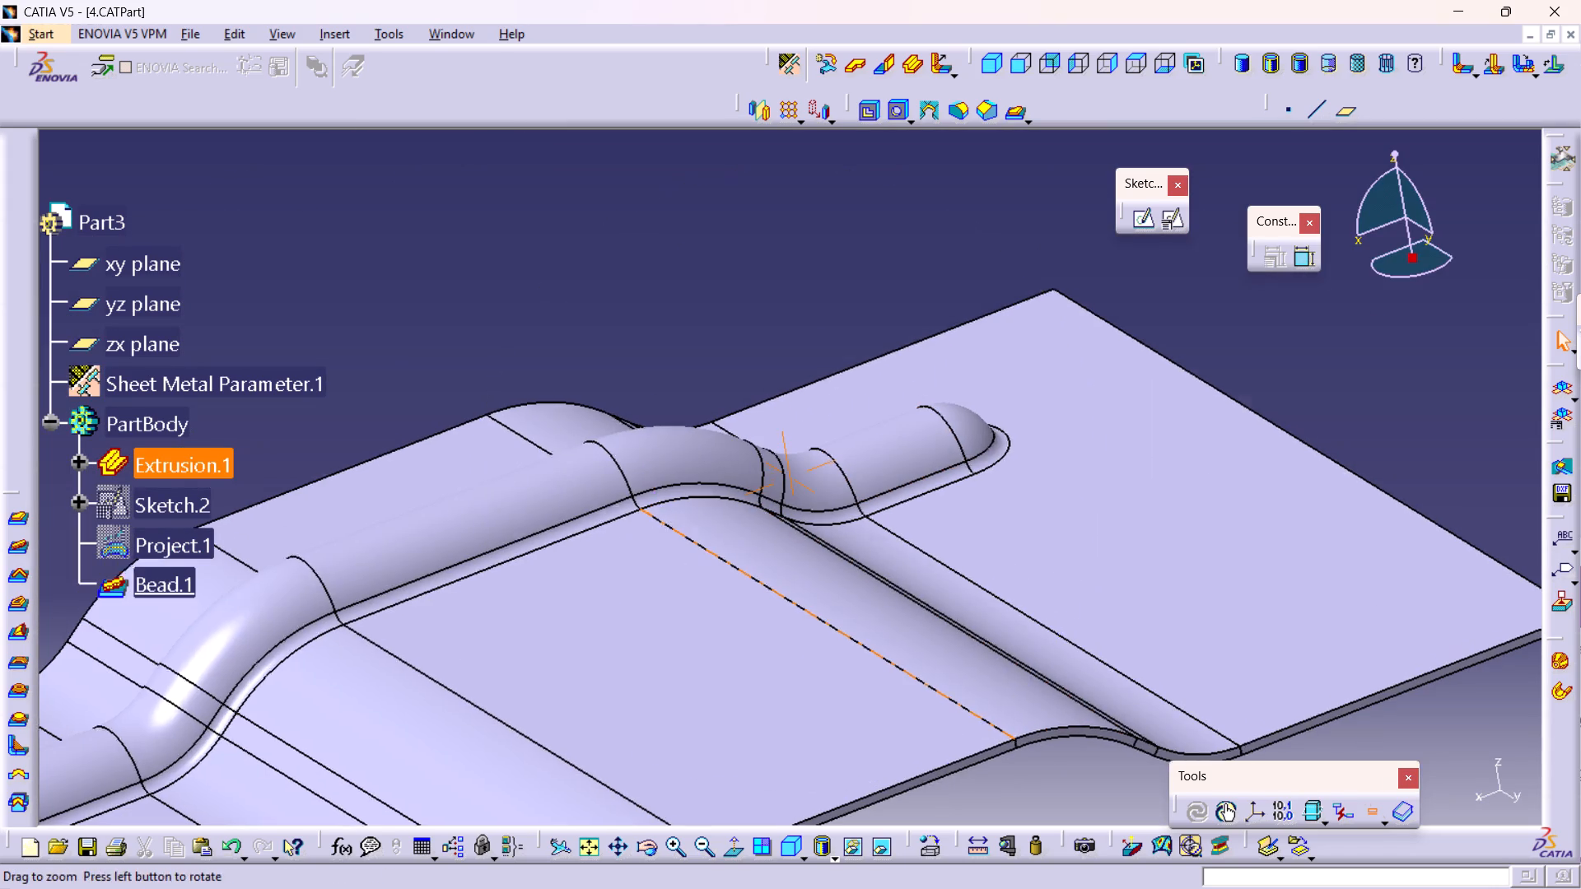
{"action": "middle_click_drag", "start_coordinate": [659, 537], "coordinate": [693, 655]}
Open Sketch.2 to examine the dimensions of the bead line.
{"action": "double_click", "coordinate": [164, 514]}
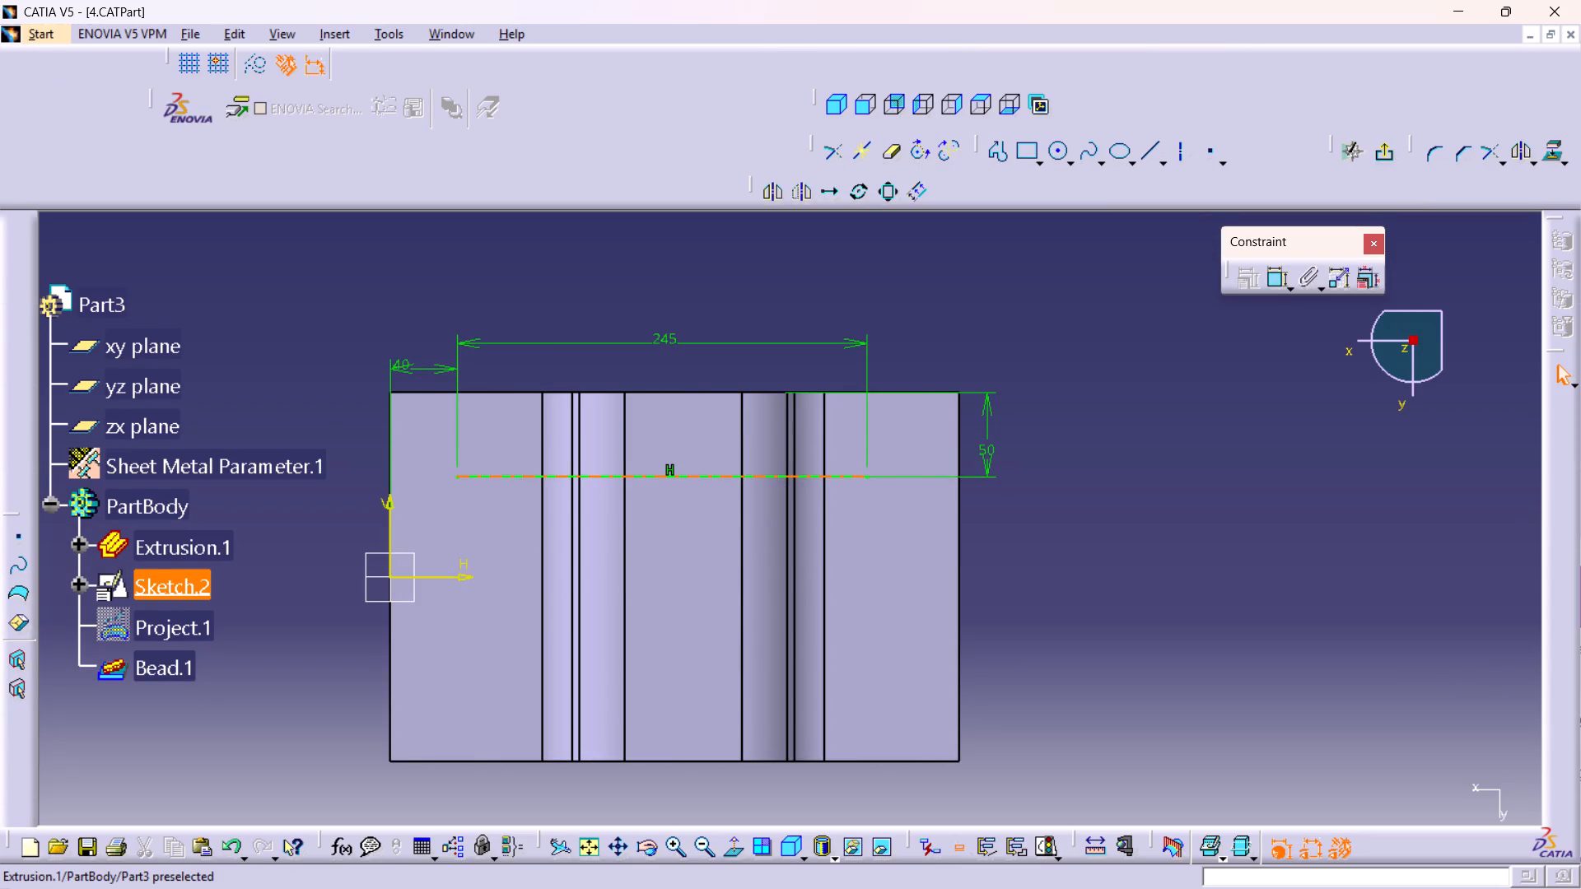
Open Sketch.1 of Extrusion.1 and reposition the first slope's 140° angle dimension close to the profile.
{"action": "left_click", "coordinate": [78, 538]}
{"action": "double_click", "coordinate": [198, 593]}
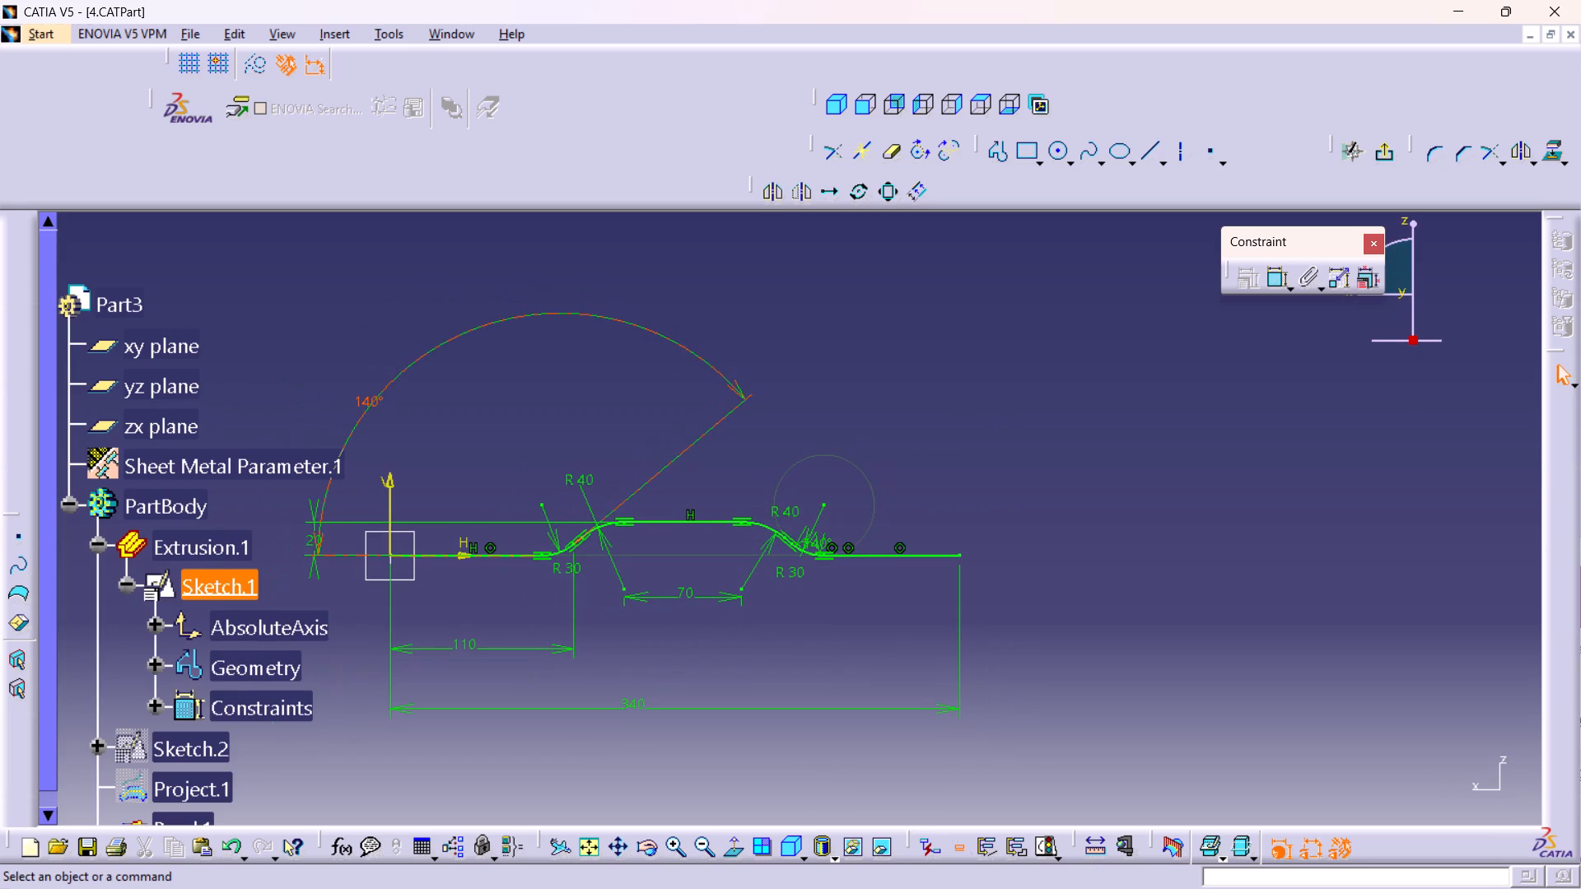
{"action": "left_click_drag", "start_coordinate": [735, 389], "coordinate": [674, 432]}
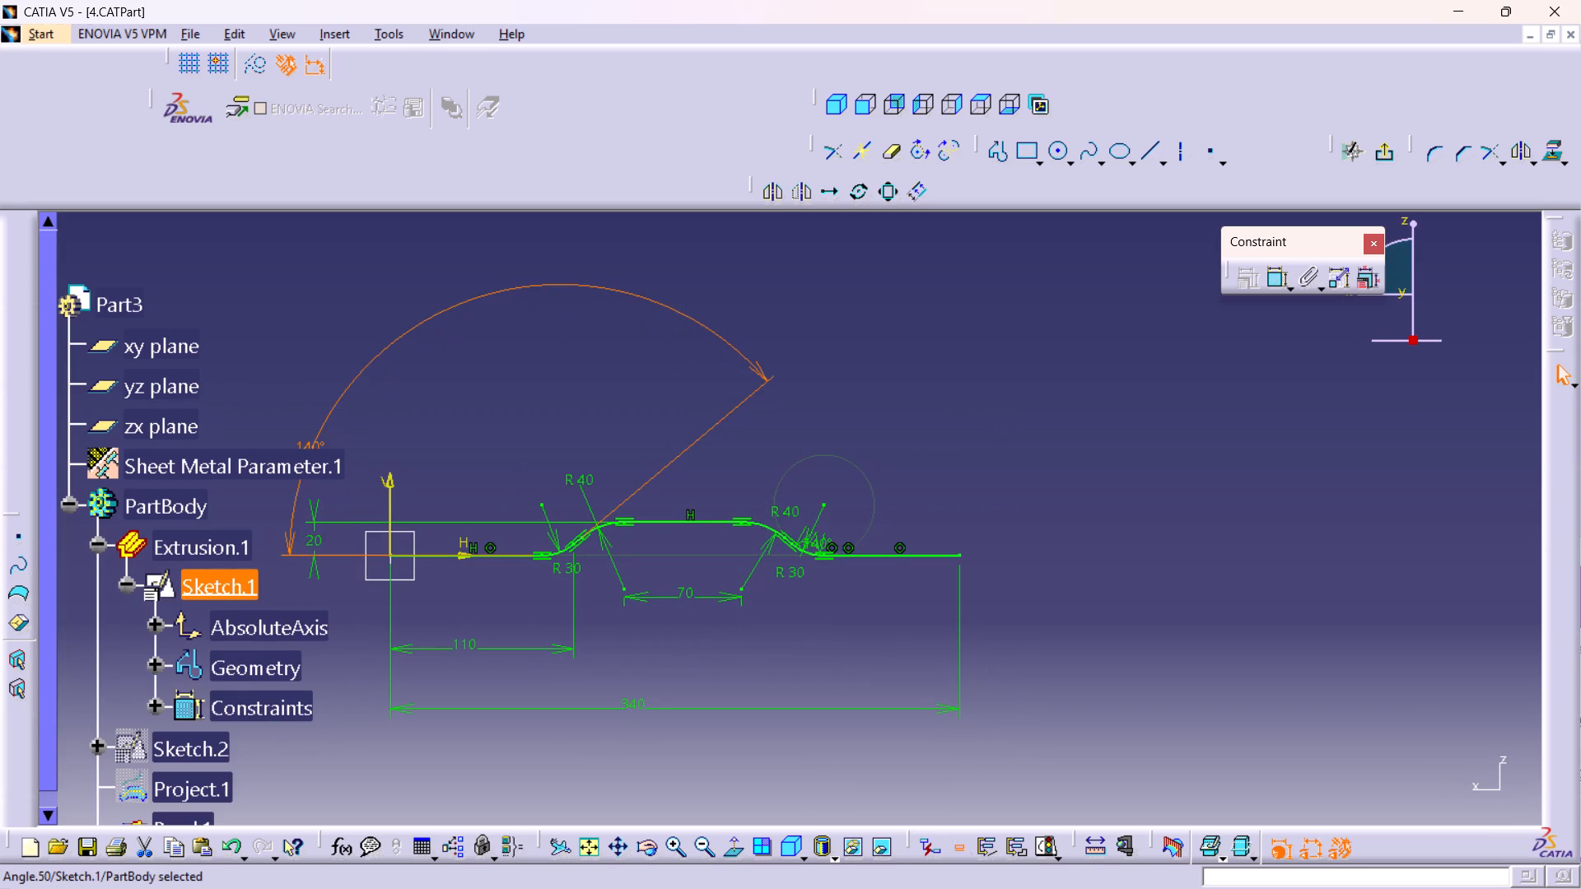
{"action": "left_click_drag", "start_coordinate": [674, 432], "coordinate": [716, 410]}
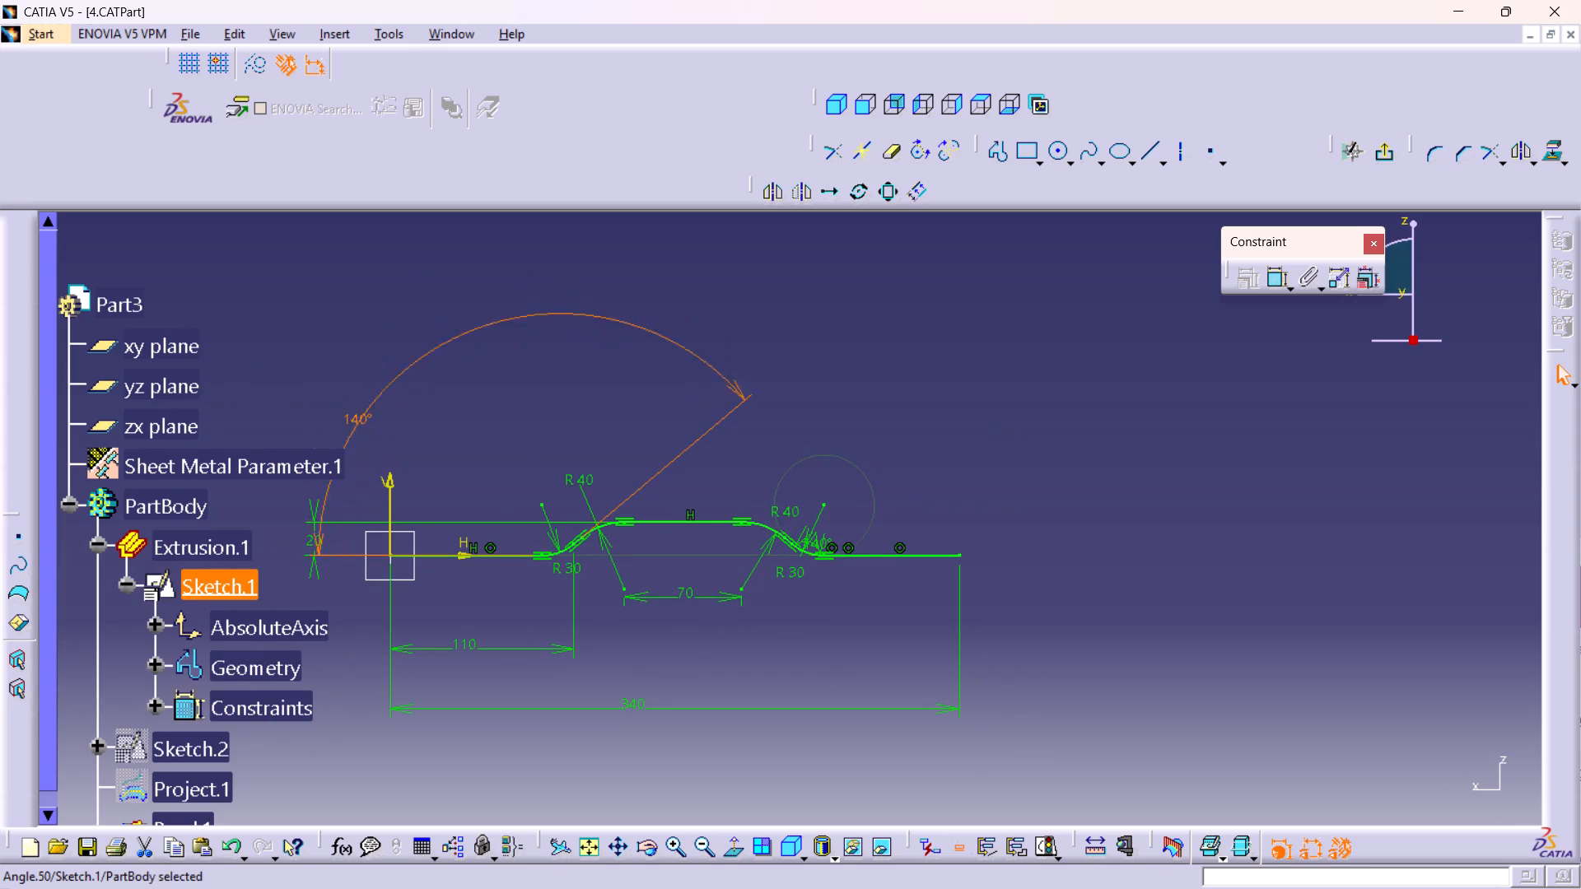
{"action": "left_click_drag", "start_coordinate": [716, 410], "coordinate": [735, 379]}
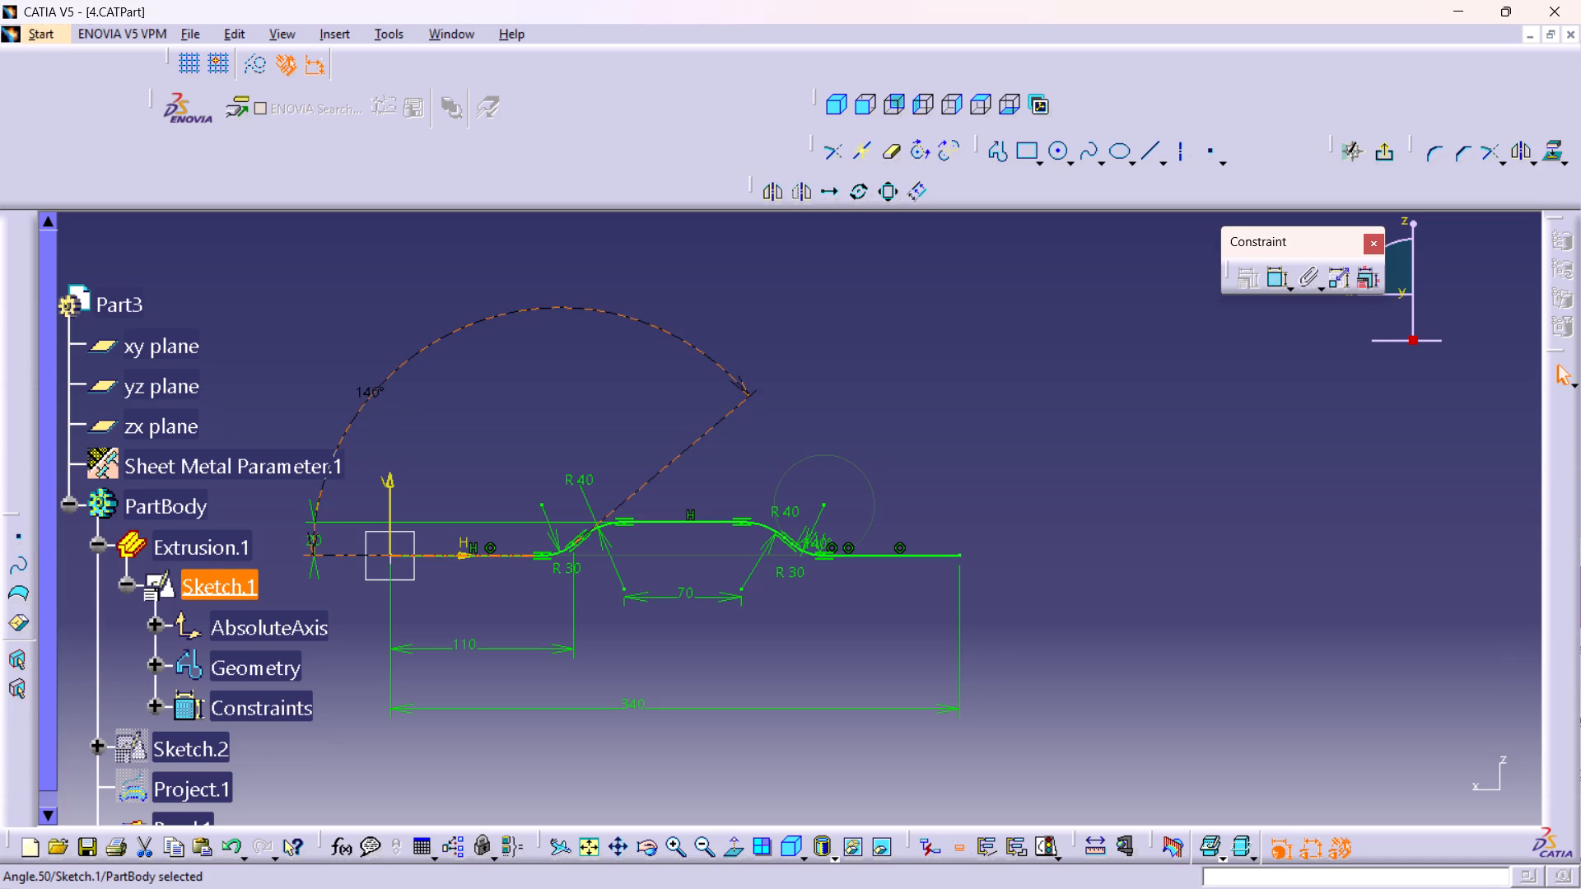
{"action": "left_click_drag", "start_coordinate": [399, 363], "coordinate": [516, 463]}
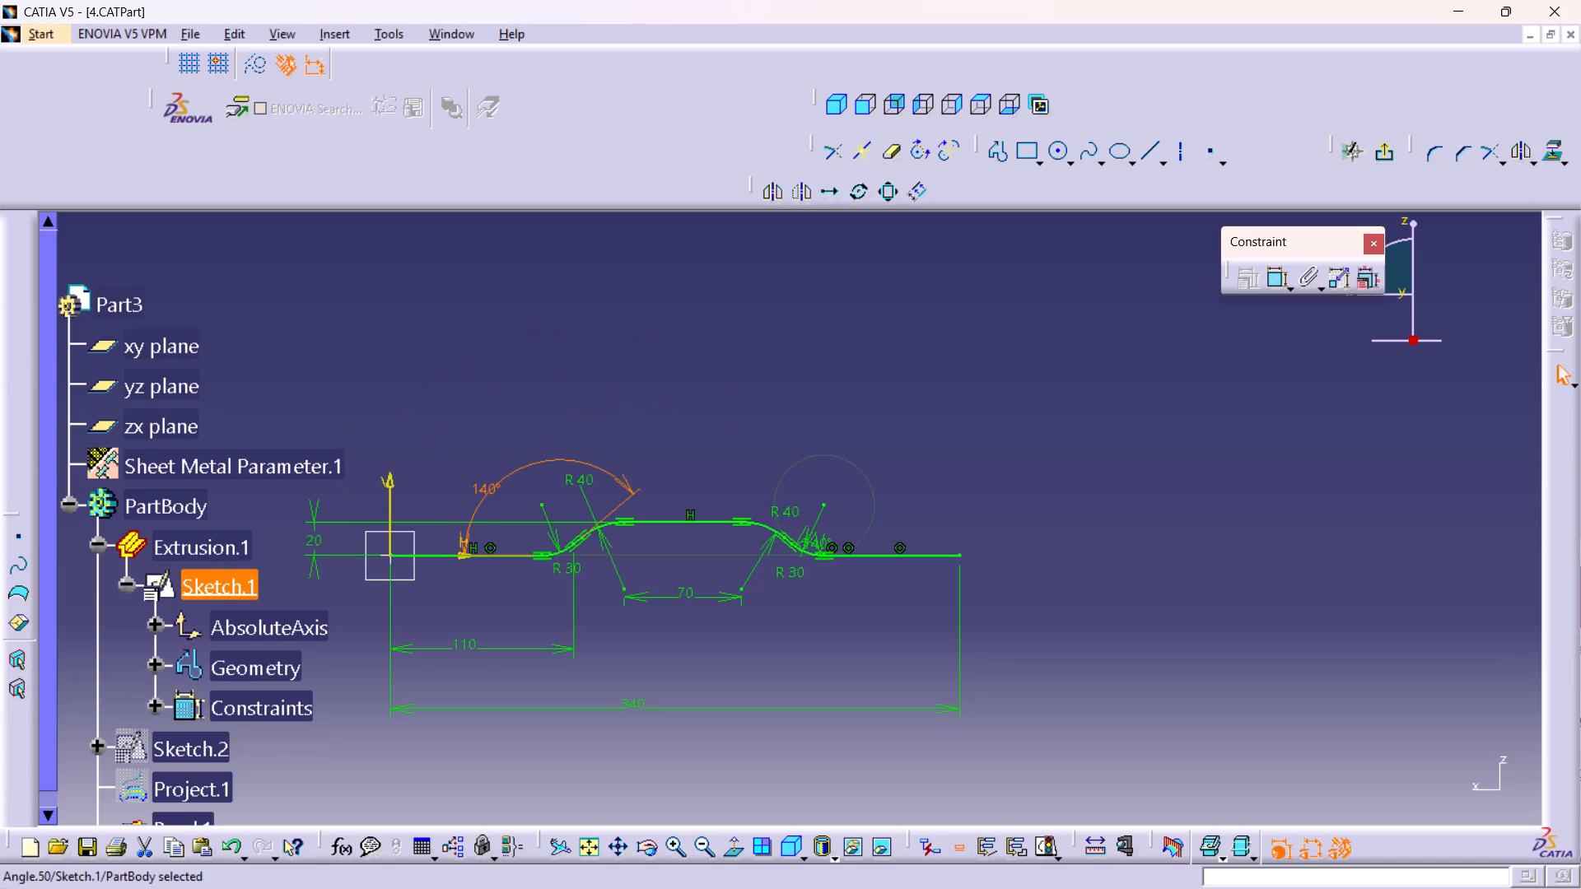
{"action": "left_click_drag", "start_coordinate": [516, 463], "coordinate": [522, 468]}
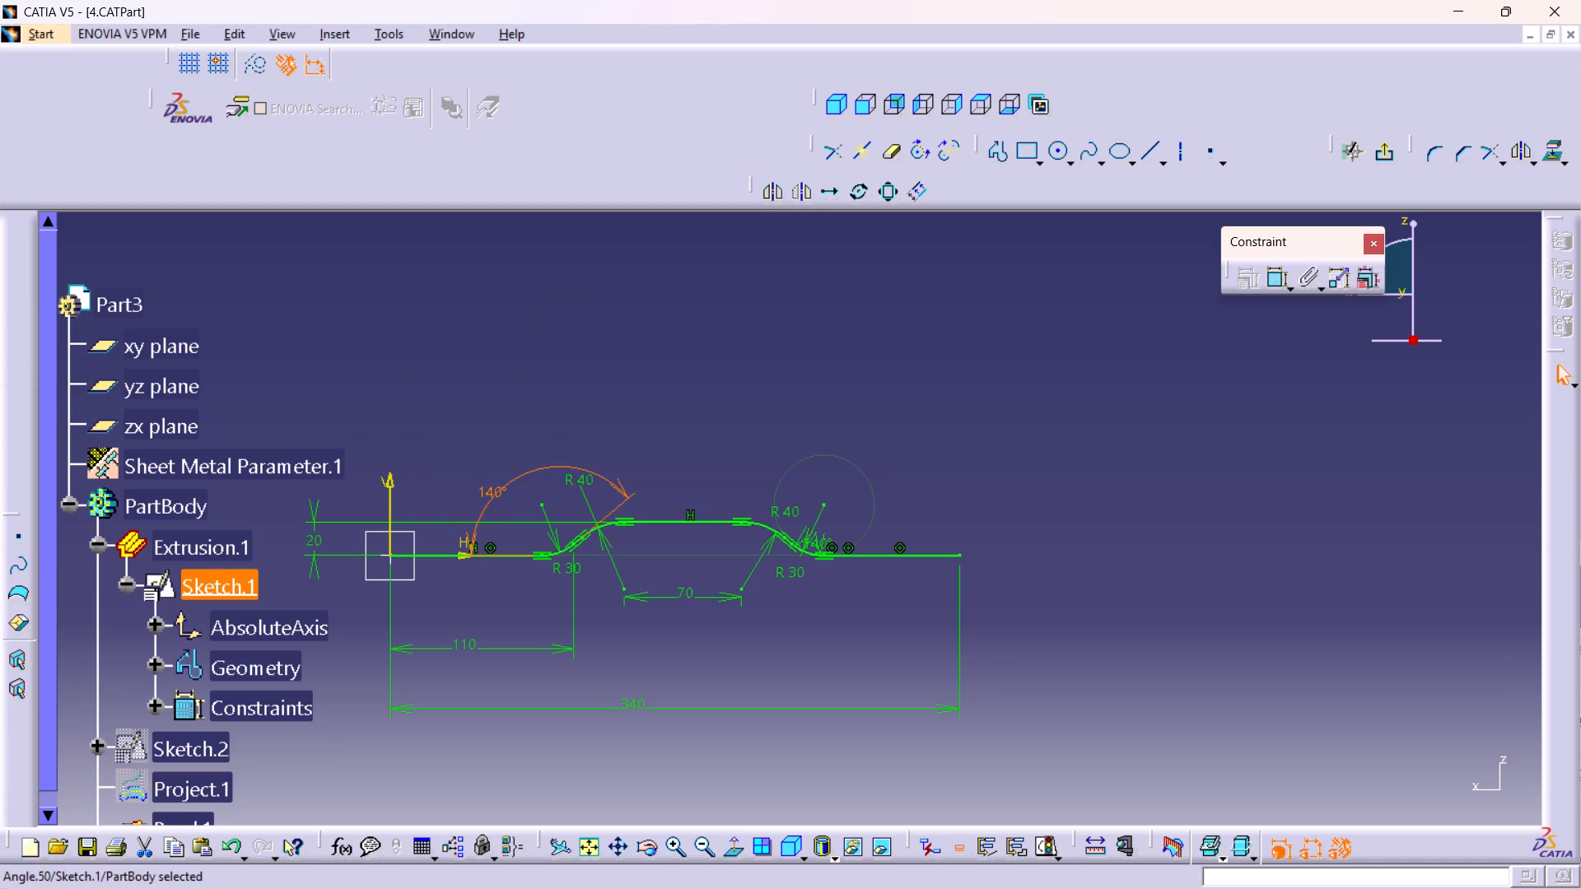
{"action": "left_click", "coordinate": [923, 404]}
Move the second slope's 140° angle dimension outward into a wide arc above the profile.
{"action": "middle_click_drag", "start_coordinate": [816, 526], "coordinate": [763, 330]}
{"action": "right_click", "coordinate": [816, 526]}
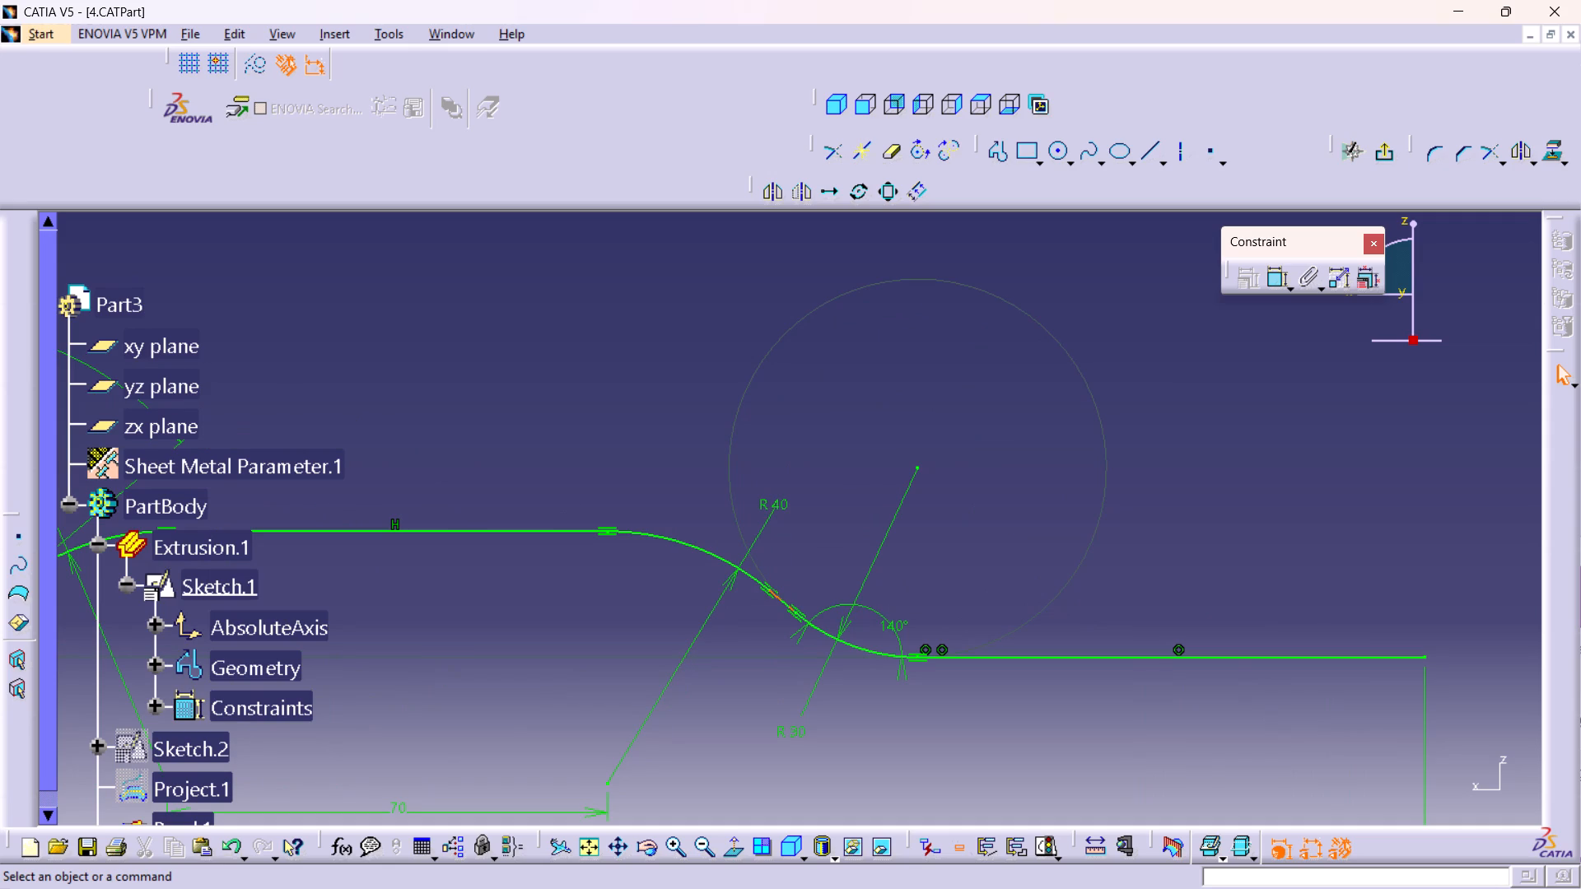
{"action": "left_click_drag", "start_coordinate": [901, 618], "coordinate": [1012, 539]}
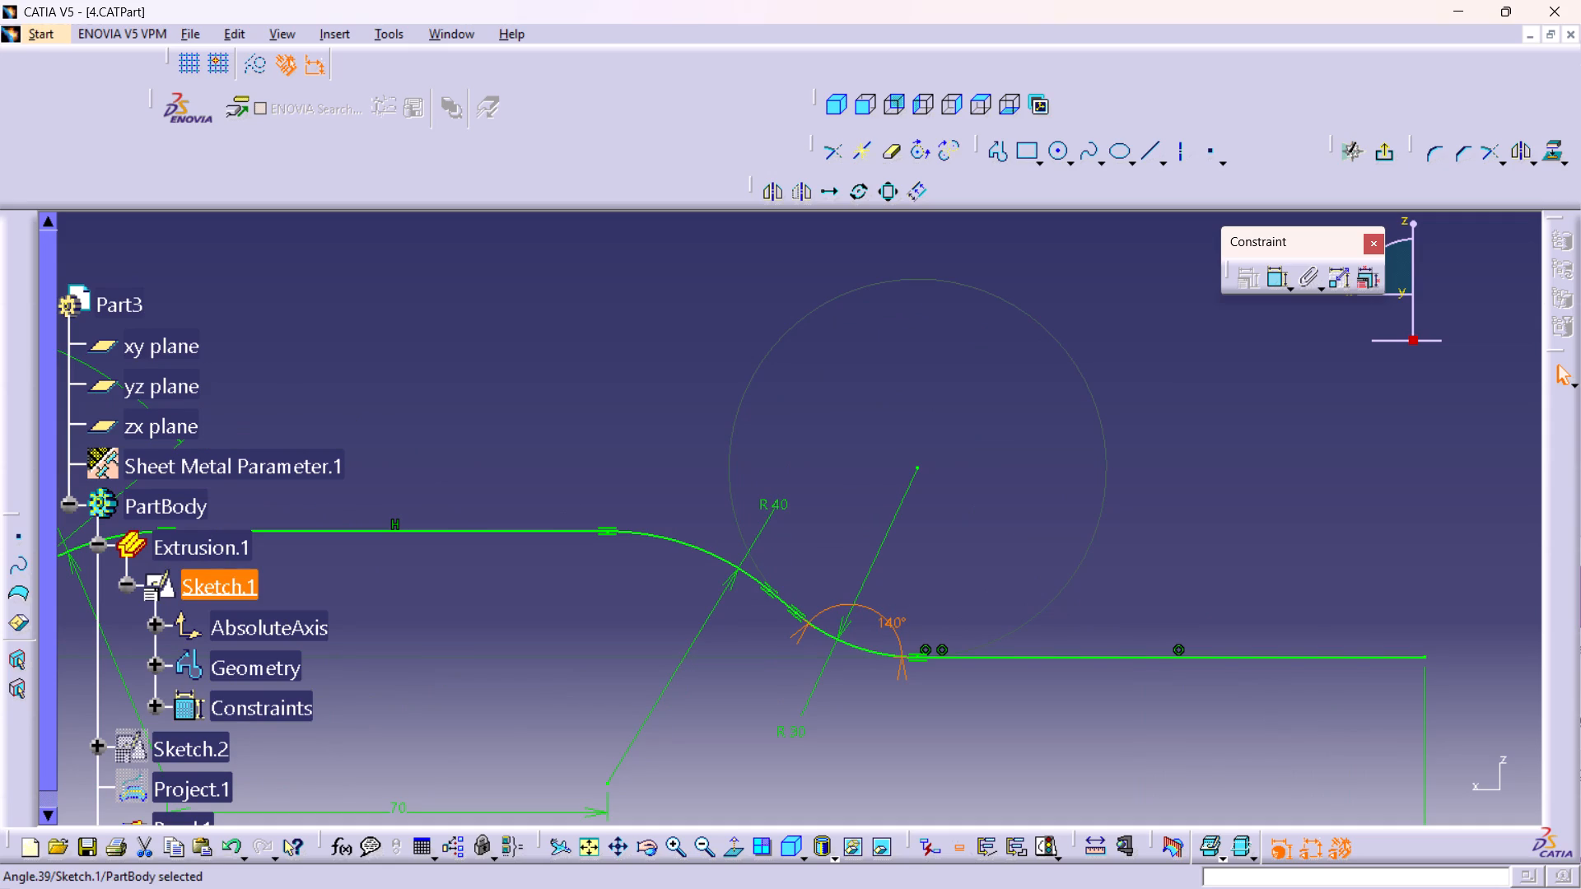
{"action": "left_click_drag", "start_coordinate": [868, 606], "coordinate": [1196, 417]}
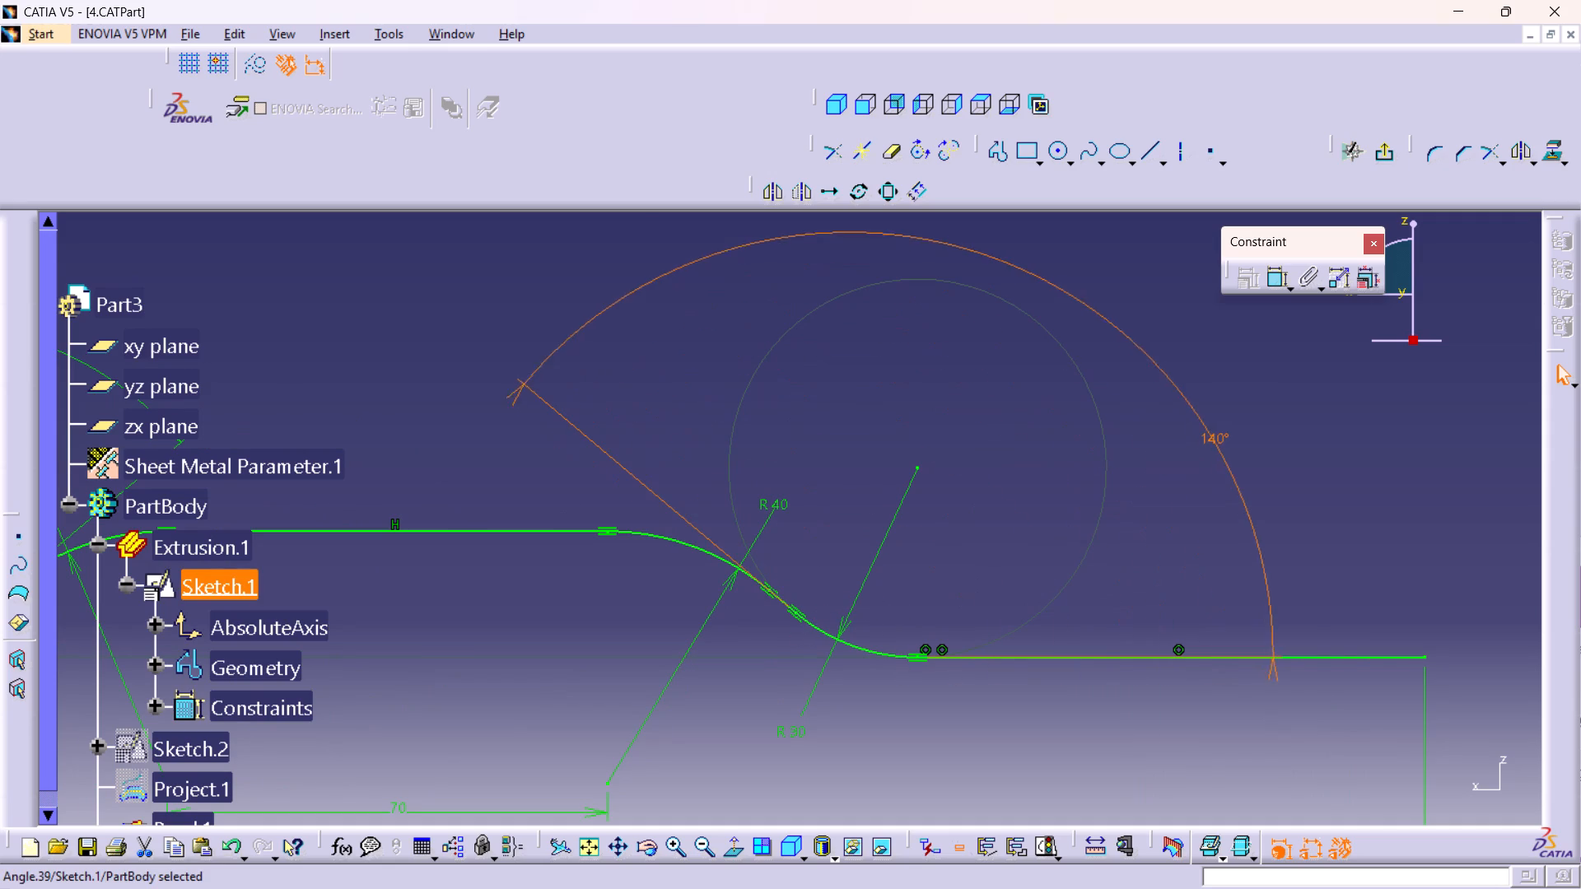
{"action": "left_click_drag", "start_coordinate": [1196, 417], "coordinate": [1245, 392]}
{"action": "middle_click_drag", "start_coordinate": [783, 469], "coordinate": [810, 608]}
{"action": "right_click", "coordinate": [783, 469]}
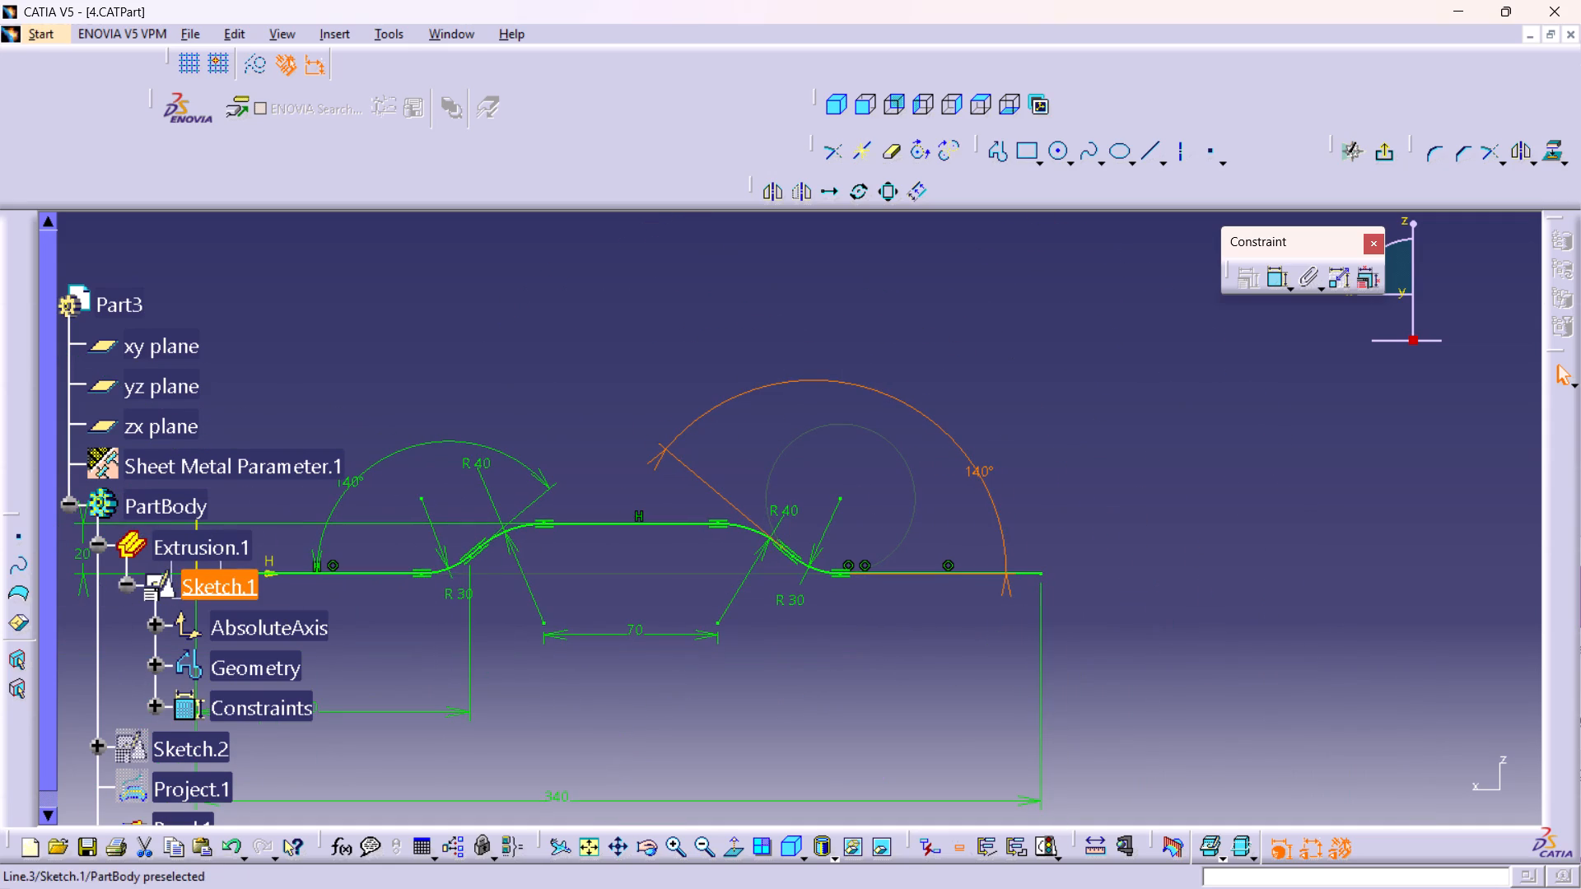
{"action": "left_click", "coordinate": [804, 445]}
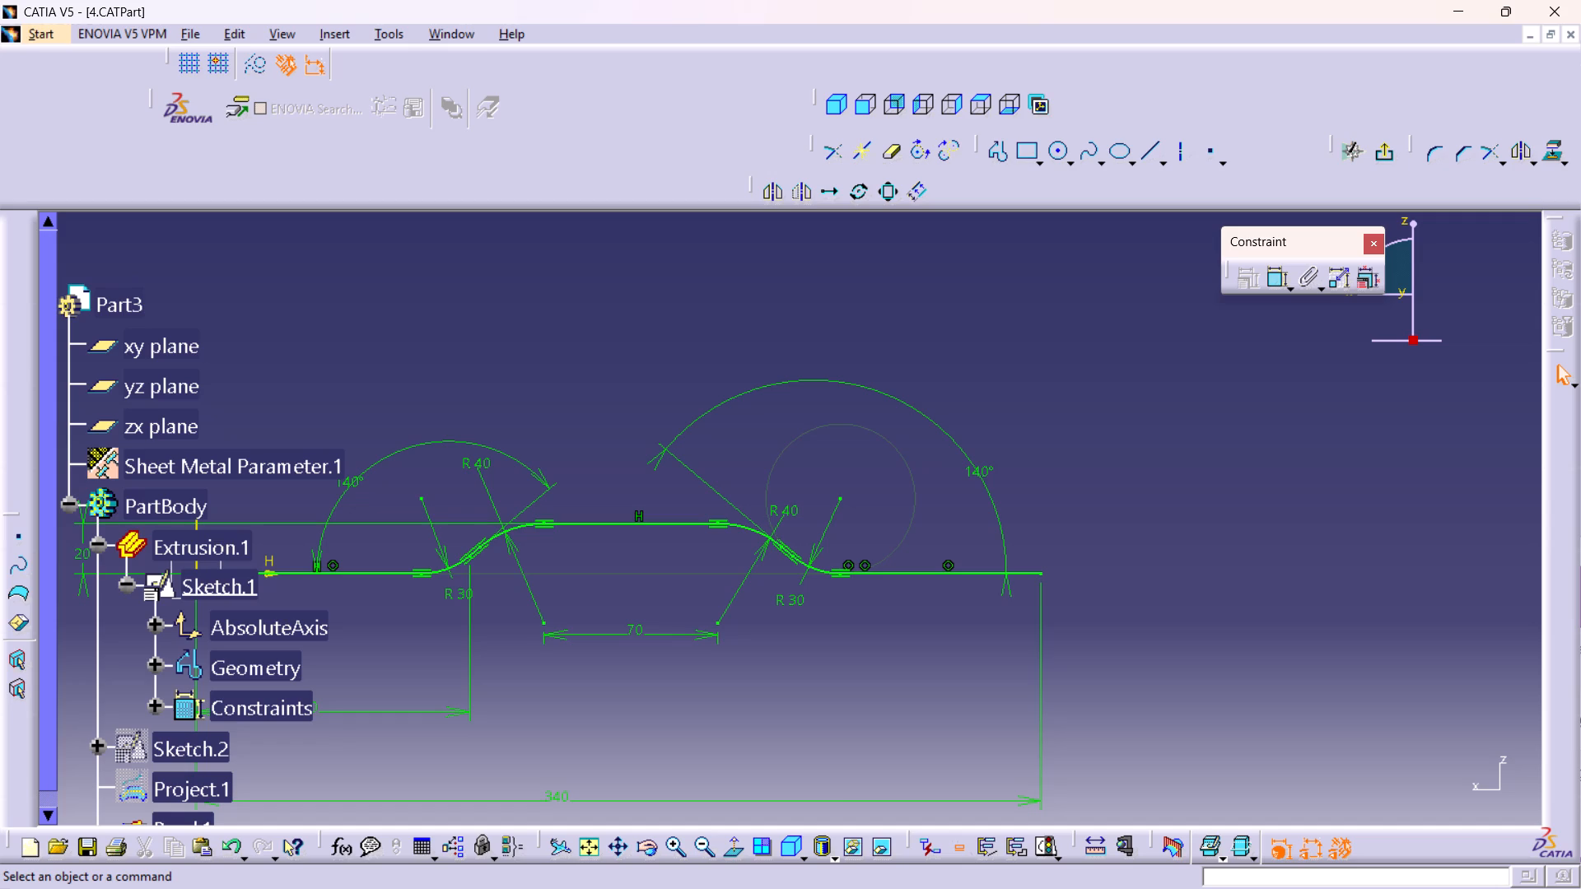
Move the 340 overall length and the 110 length dimensions farther below the profile, keeping the 340 lowest.
{"action": "middle_click_drag", "start_coordinate": [688, 718], "coordinate": [690, 749]}
{"action": "right_click", "coordinate": [688, 718]}
{"action": "middle_click_drag", "start_coordinate": [683, 671], "coordinate": [721, 519]}
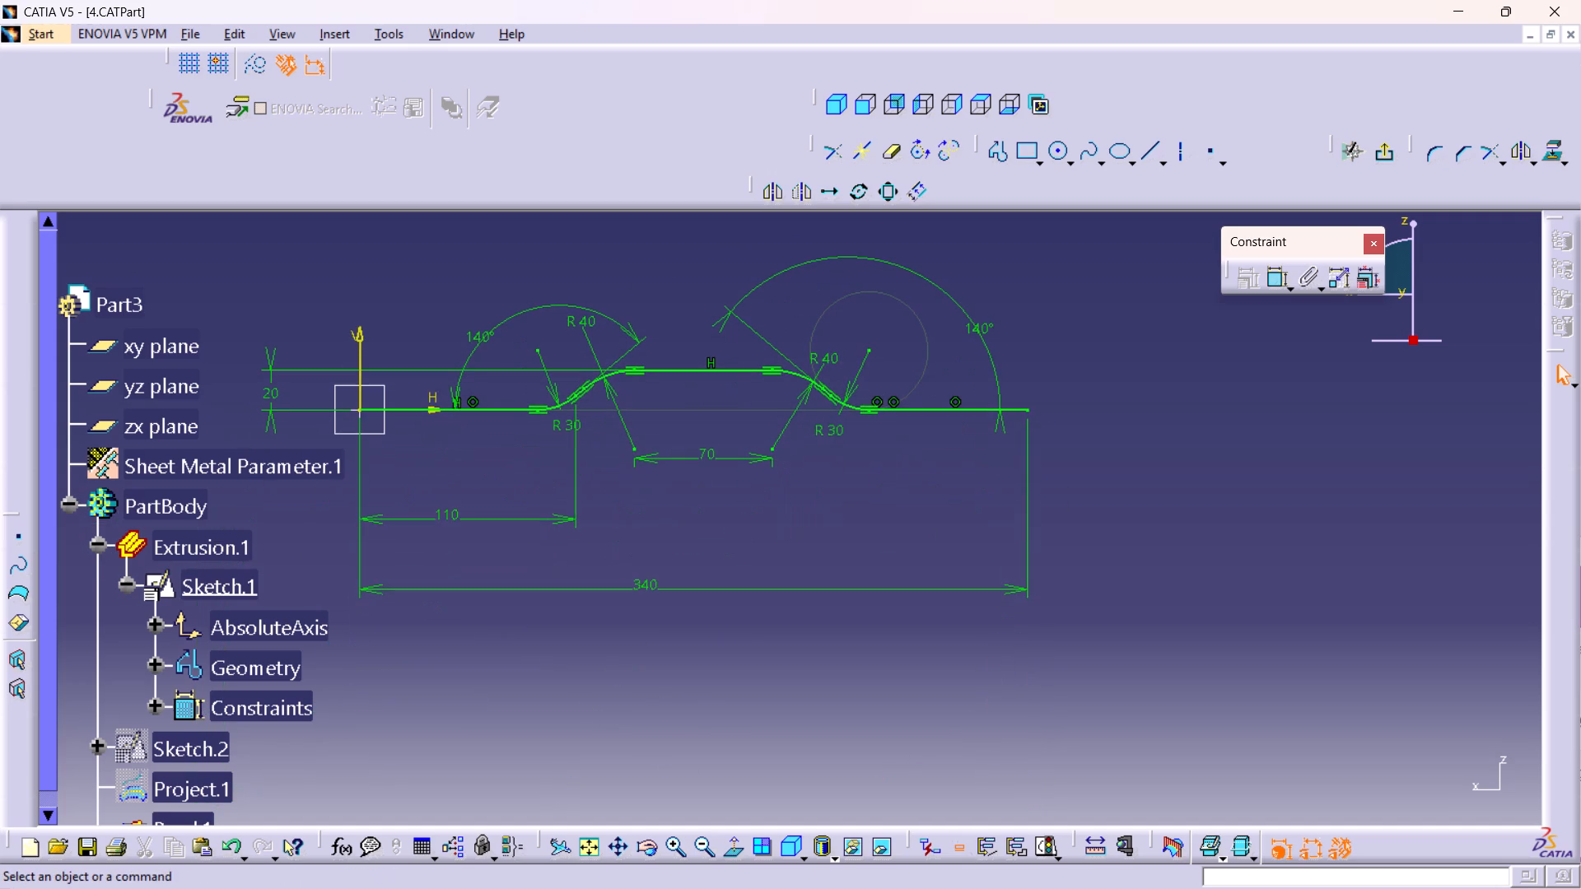
{"action": "scroll", "coordinate": [224, 537], "scroll_direction": "down", "scroll_amount": 1}
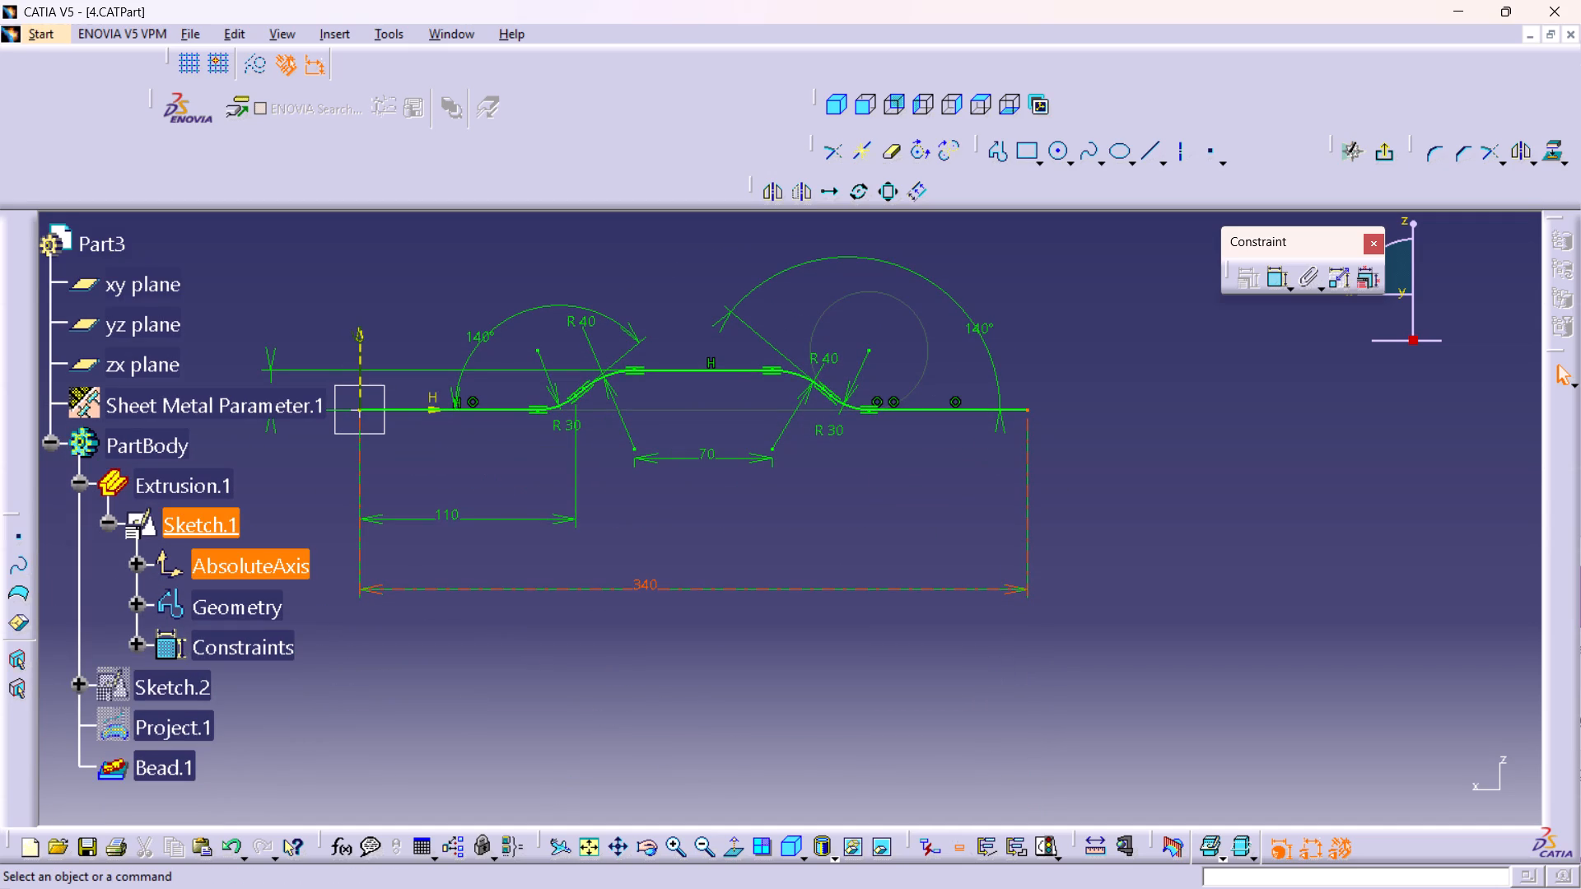
{"action": "left_click_drag", "start_coordinate": [972, 588], "coordinate": [818, 801]}
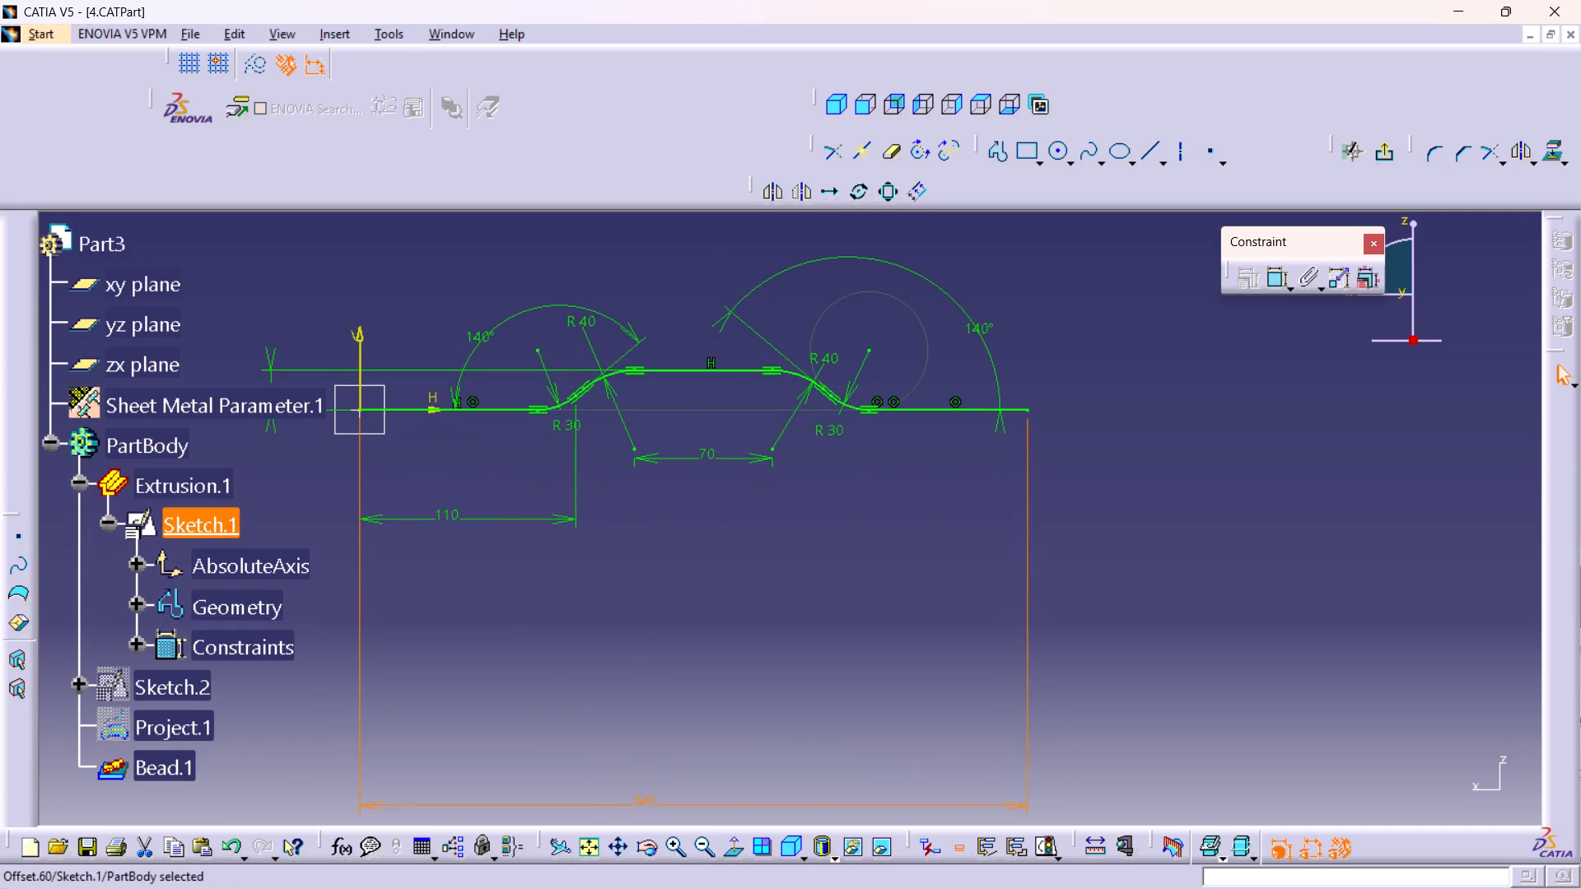
{"action": "left_click_drag", "start_coordinate": [818, 801], "coordinate": [763, 635]}
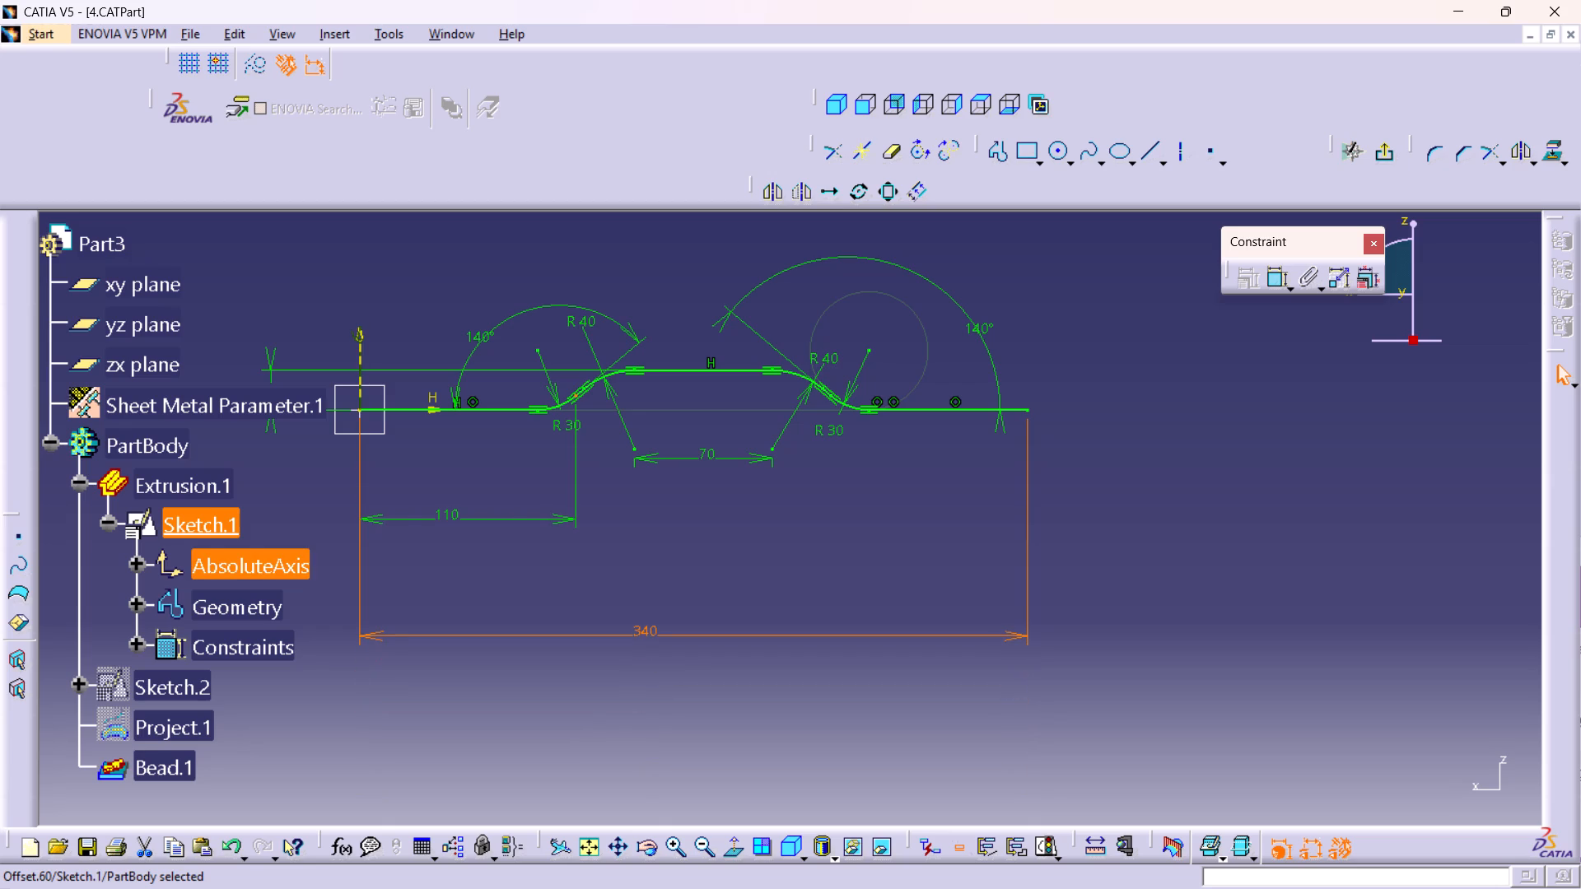
{"action": "left_click_drag", "start_coordinate": [522, 519], "coordinate": [543, 593]}
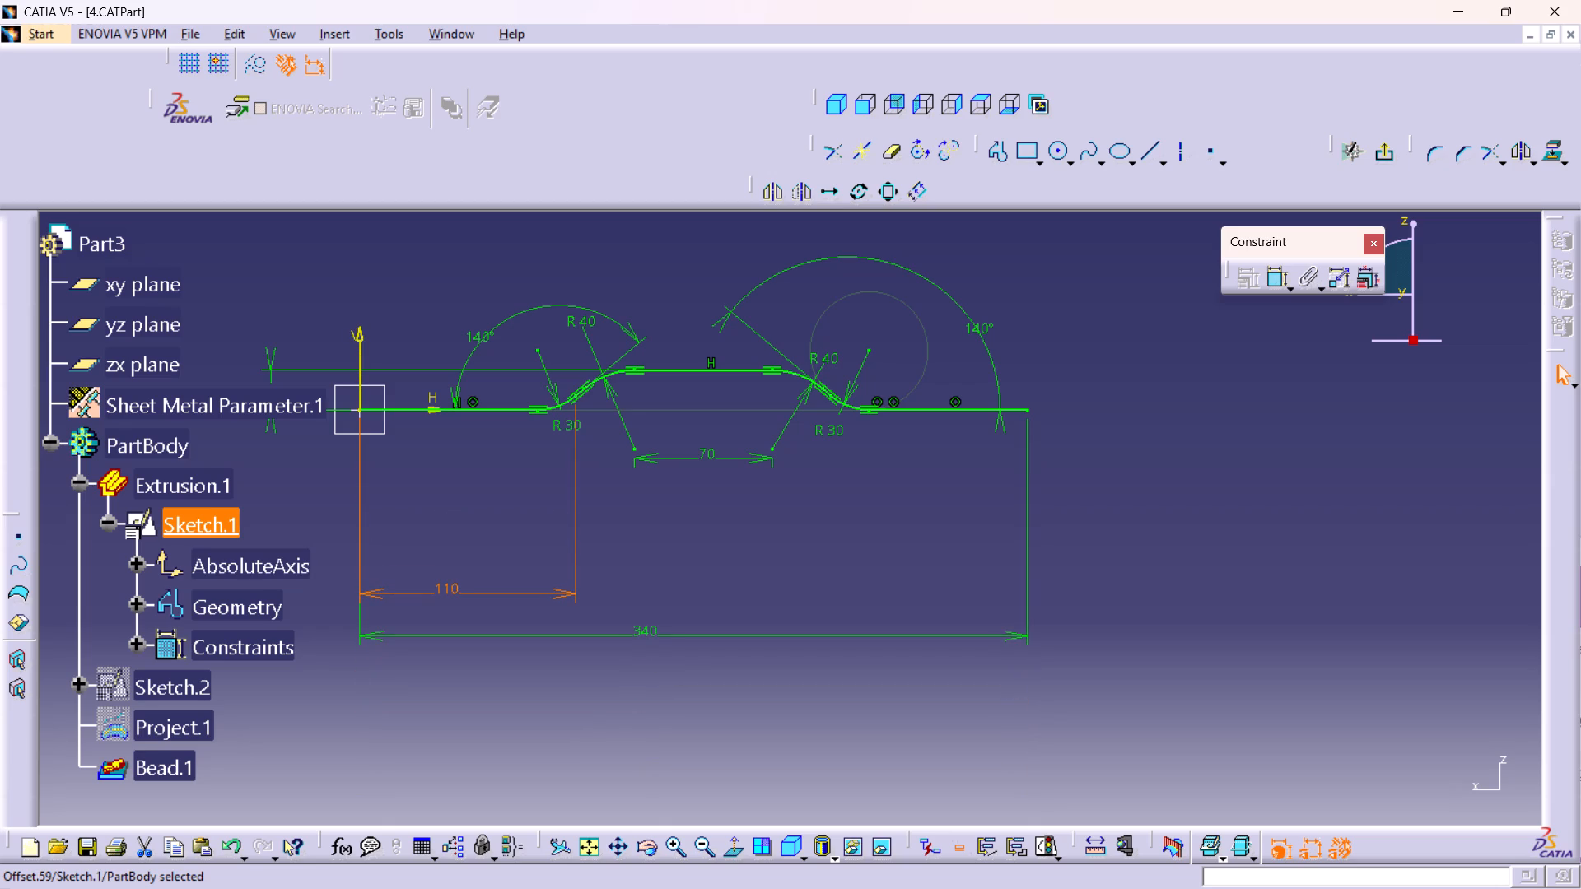
Move both R 30 radius dimensions and the 70 spacing dimension farther below the profile, with the 70 nearly level with the 110.
{"action": "left_click_drag", "start_coordinate": [571, 424], "coordinate": [599, 526]}
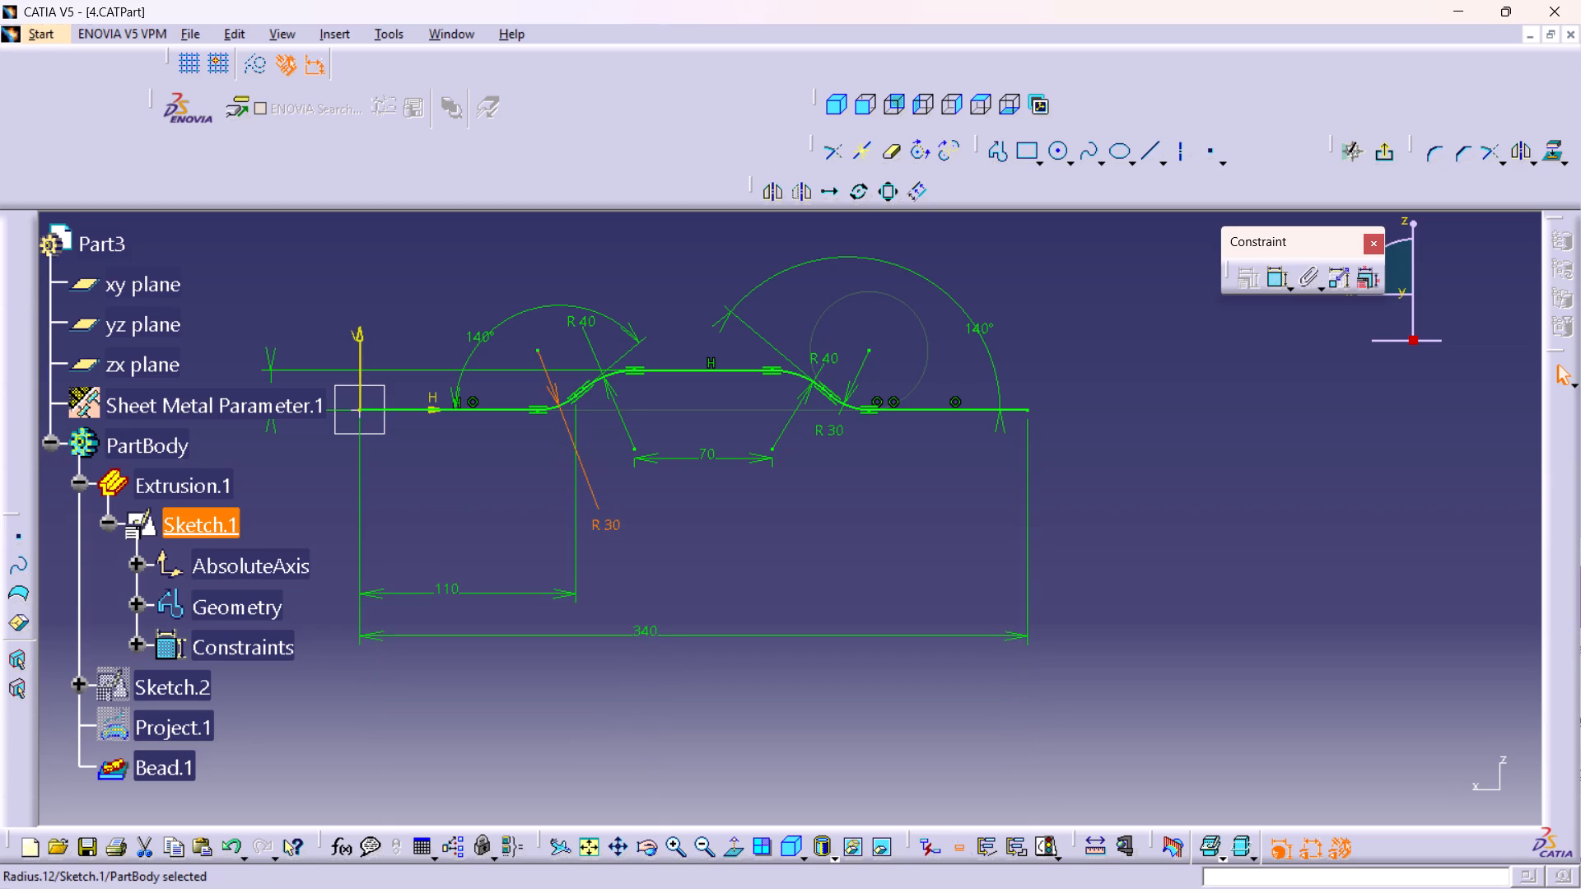
{"action": "left_click_drag", "start_coordinate": [707, 449], "coordinate": [726, 555]}
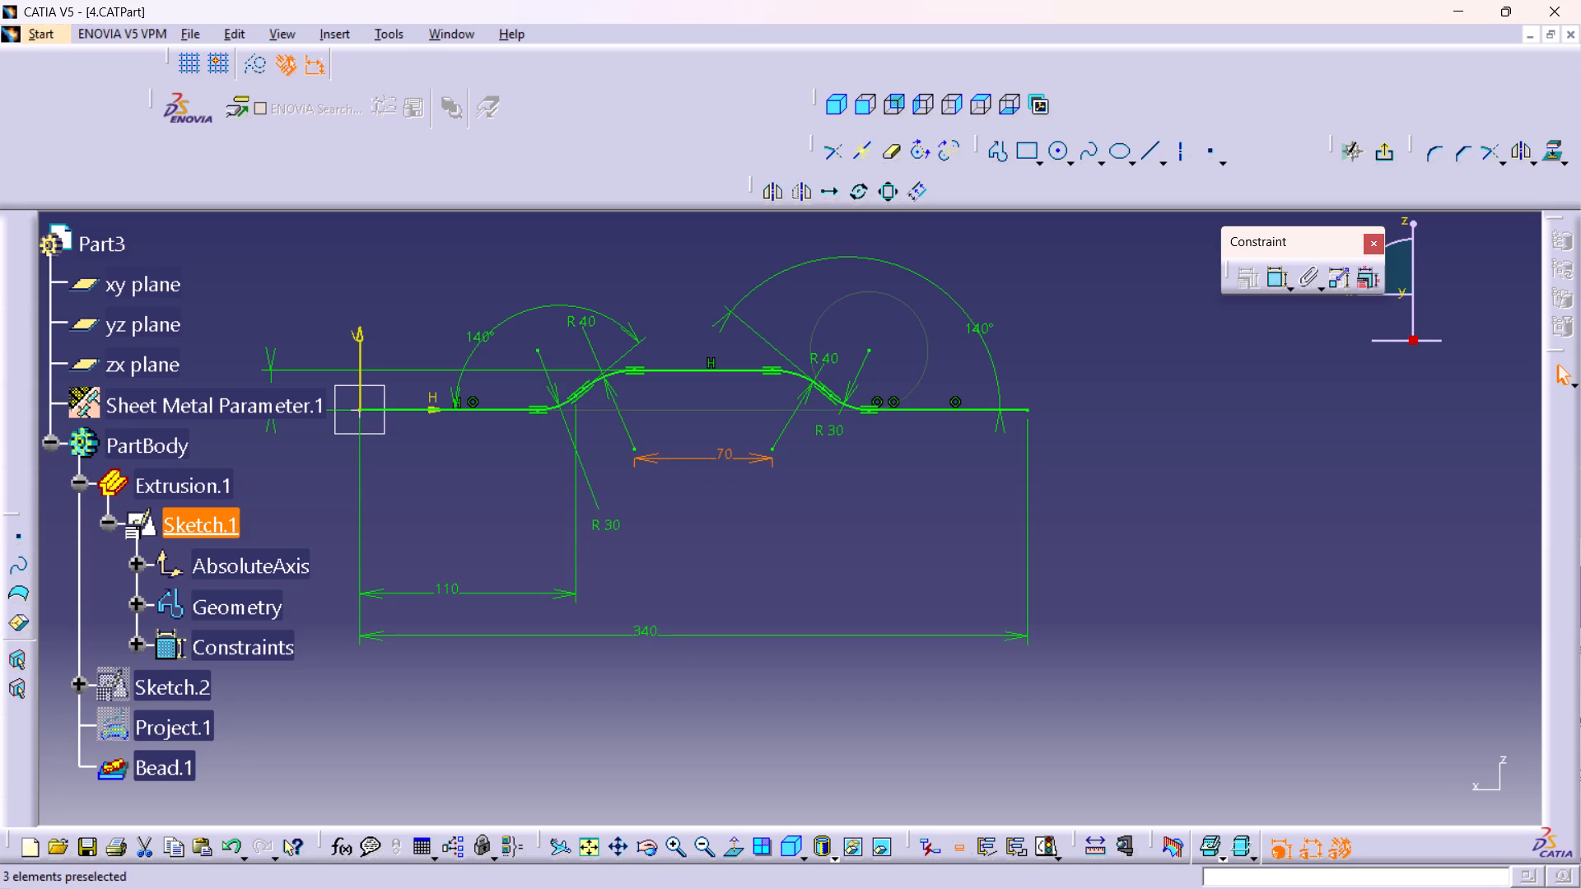
{"action": "left_click_drag", "start_coordinate": [674, 455], "coordinate": [681, 584]}
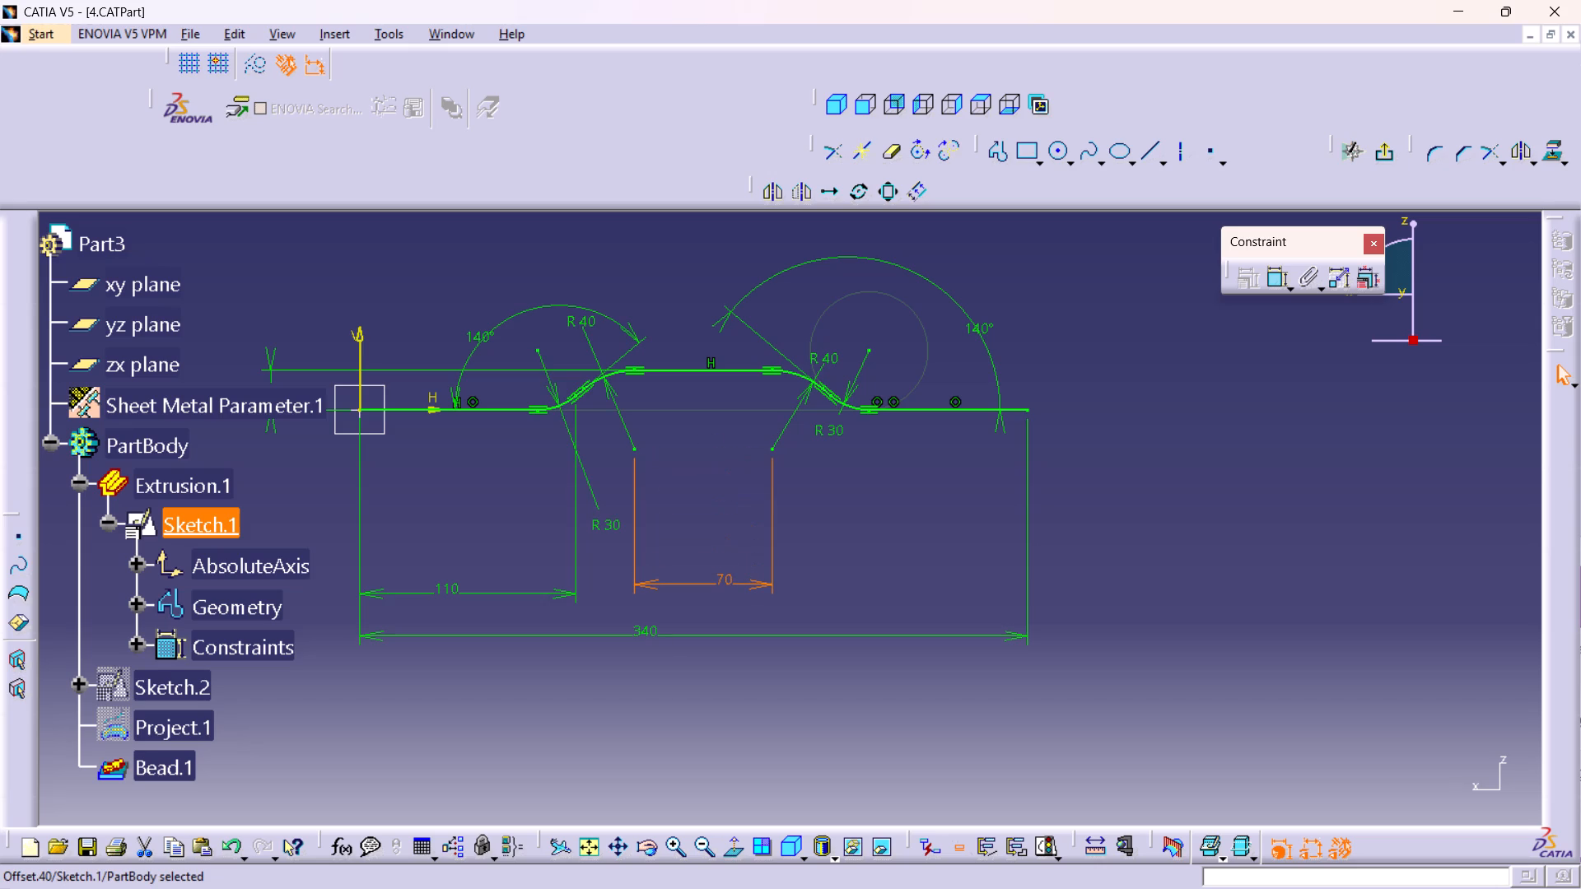
{"action": "left_click_drag", "start_coordinate": [827, 437], "coordinate": [846, 544]}
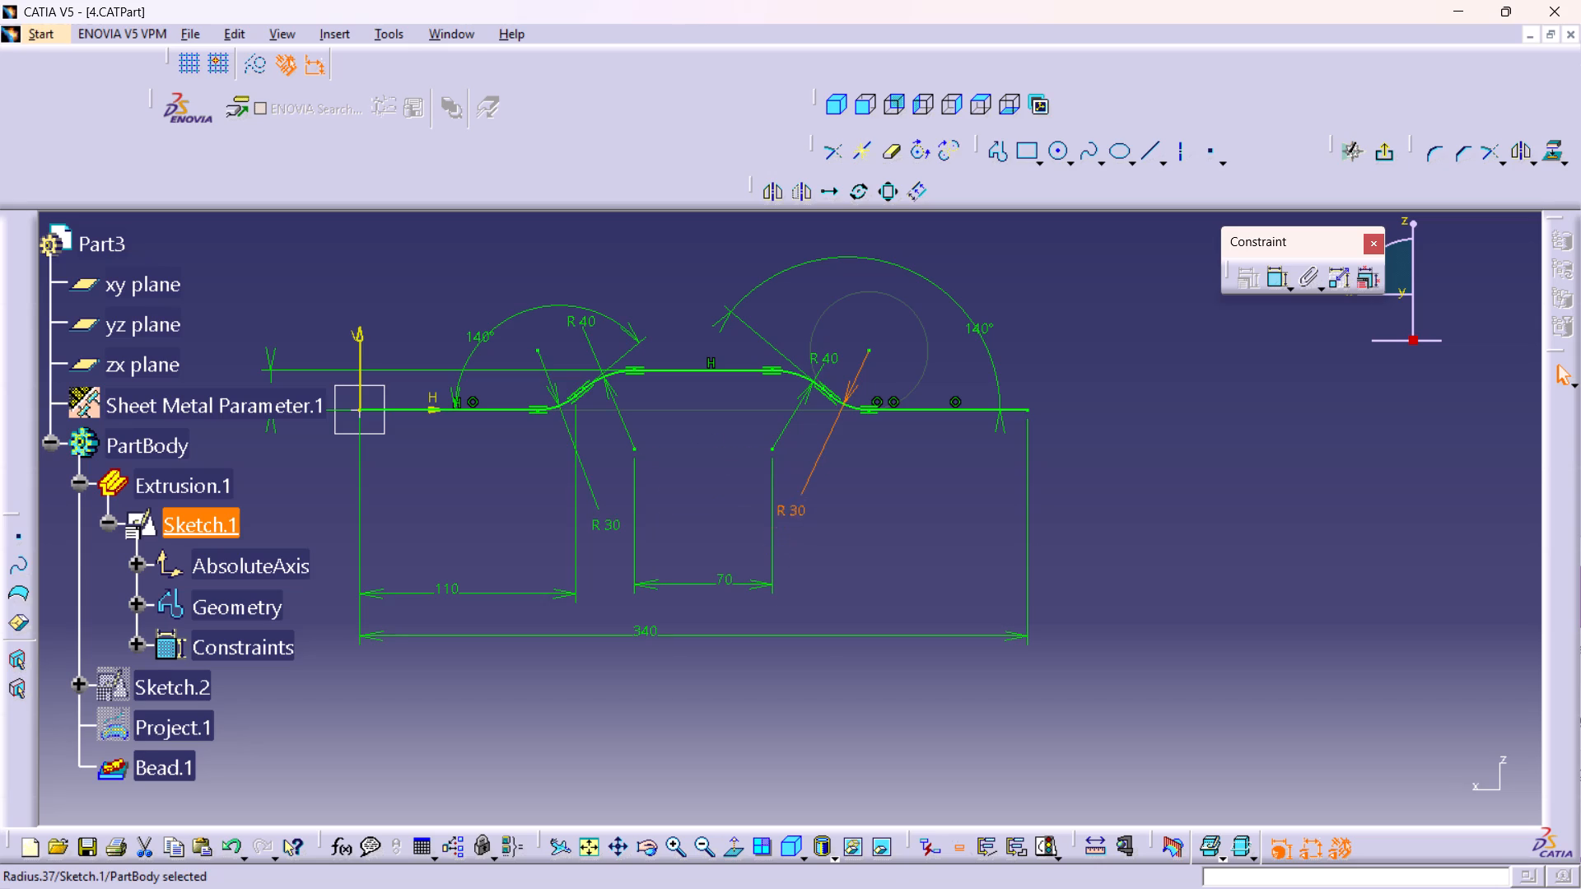
{"action": "left_click_drag", "start_coordinate": [846, 544], "coordinate": [841, 551]}
{"action": "left_click_drag", "start_coordinate": [718, 584], "coordinate": [713, 593]}
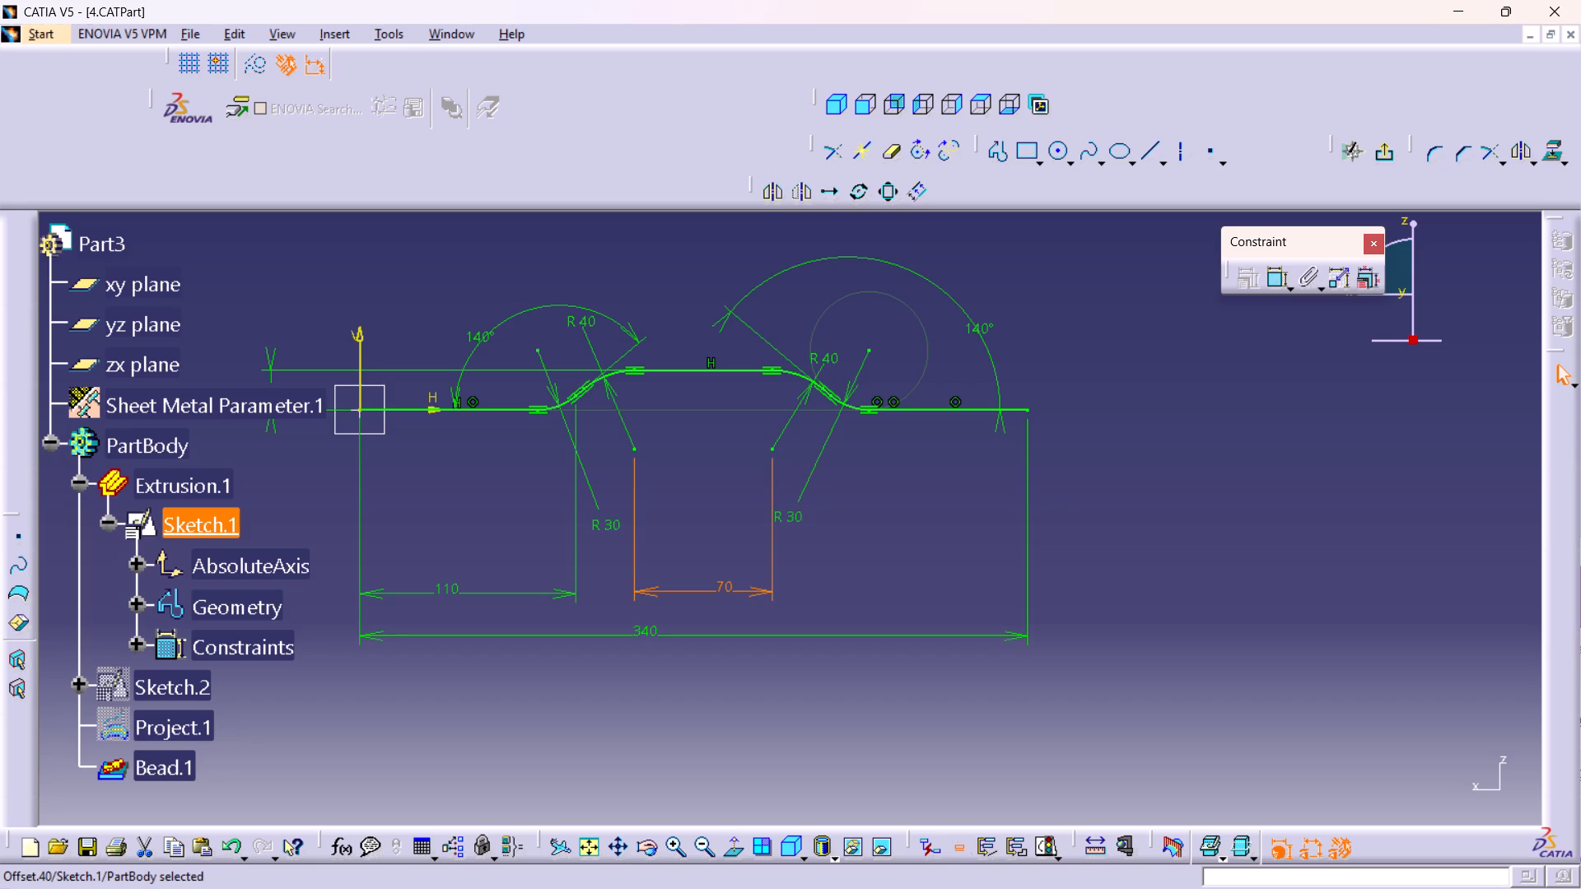
{"action": "left_click_drag", "start_coordinate": [713, 593], "coordinate": [698, 598]}
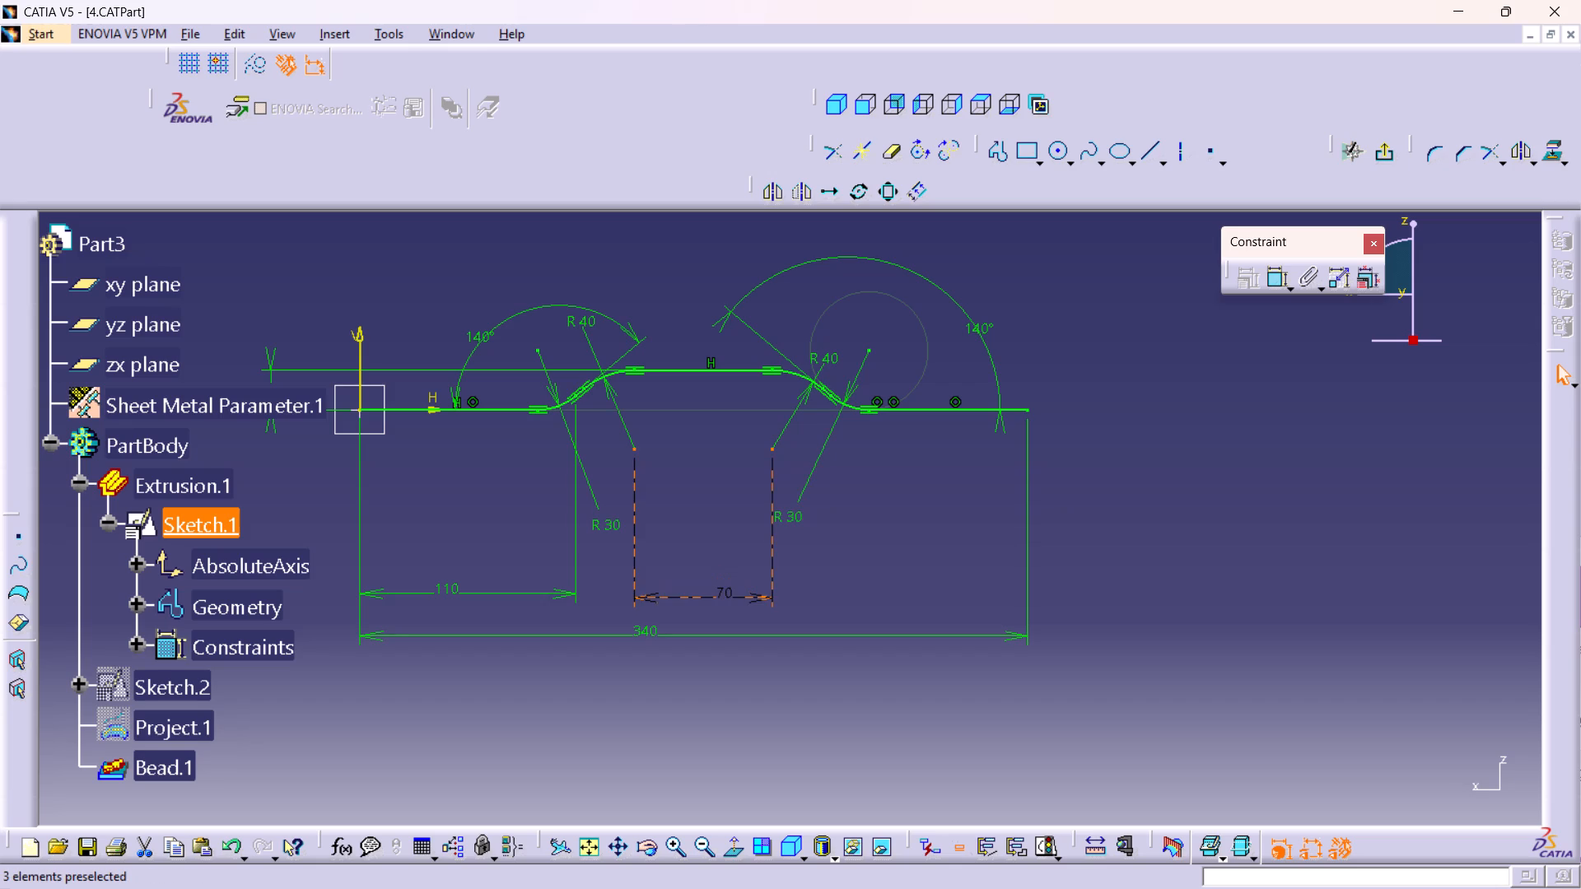
{"action": "left_click_drag", "start_coordinate": [728, 591], "coordinate": [697, 601]}
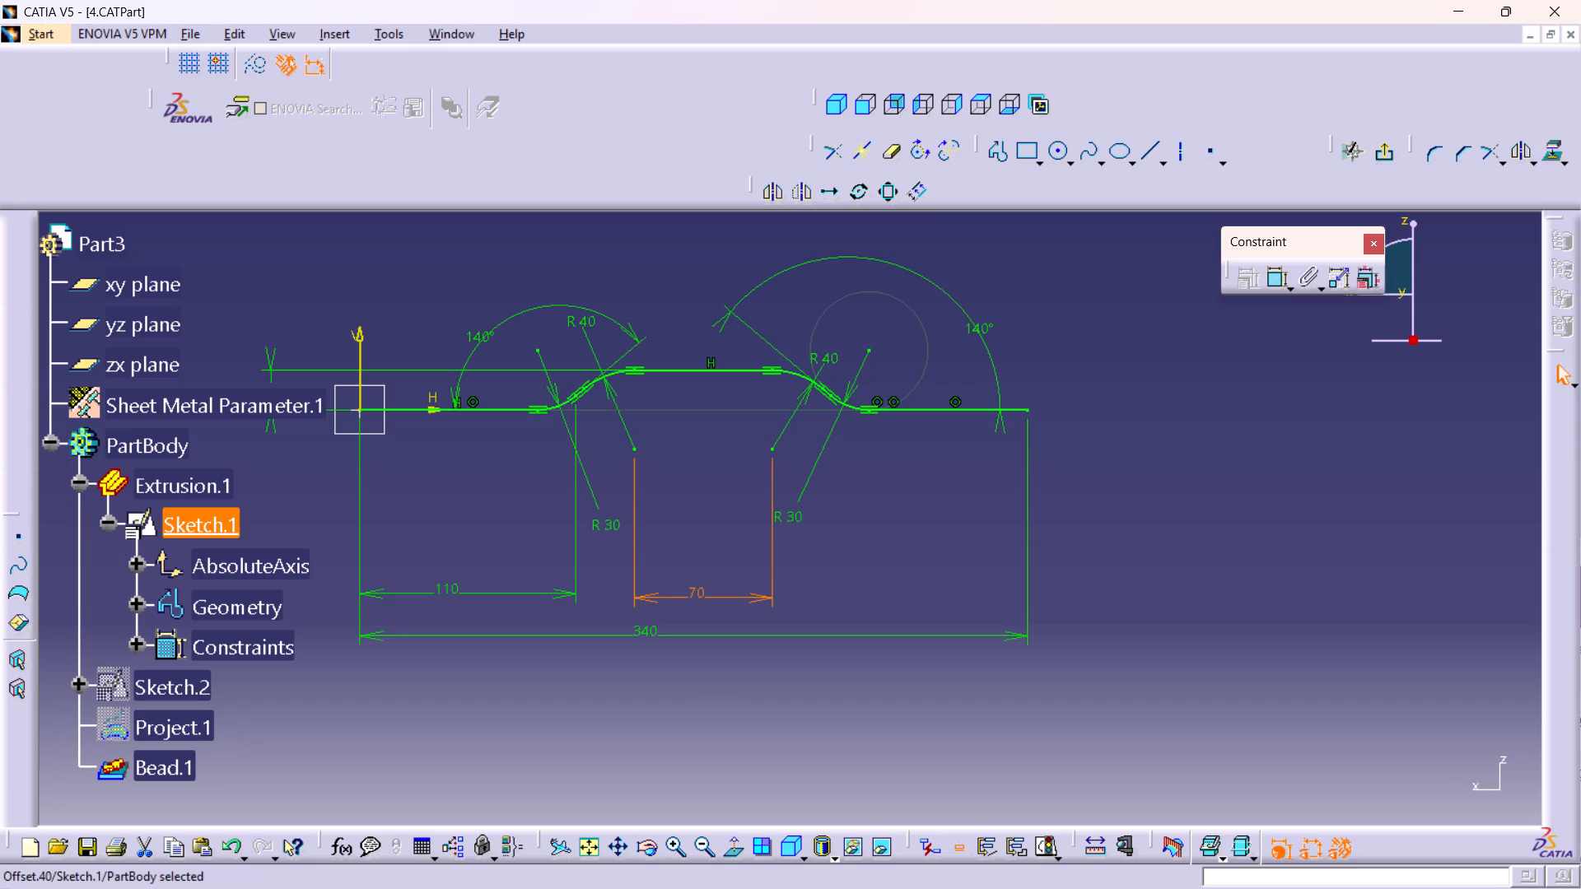
{"action": "left_click_drag", "start_coordinate": [697, 601], "coordinate": [700, 603]}
Move both R 40 radius dimensions from above the slopes to below the raised section.
{"action": "left_click_drag", "start_coordinate": [591, 322], "coordinate": [628, 464]}
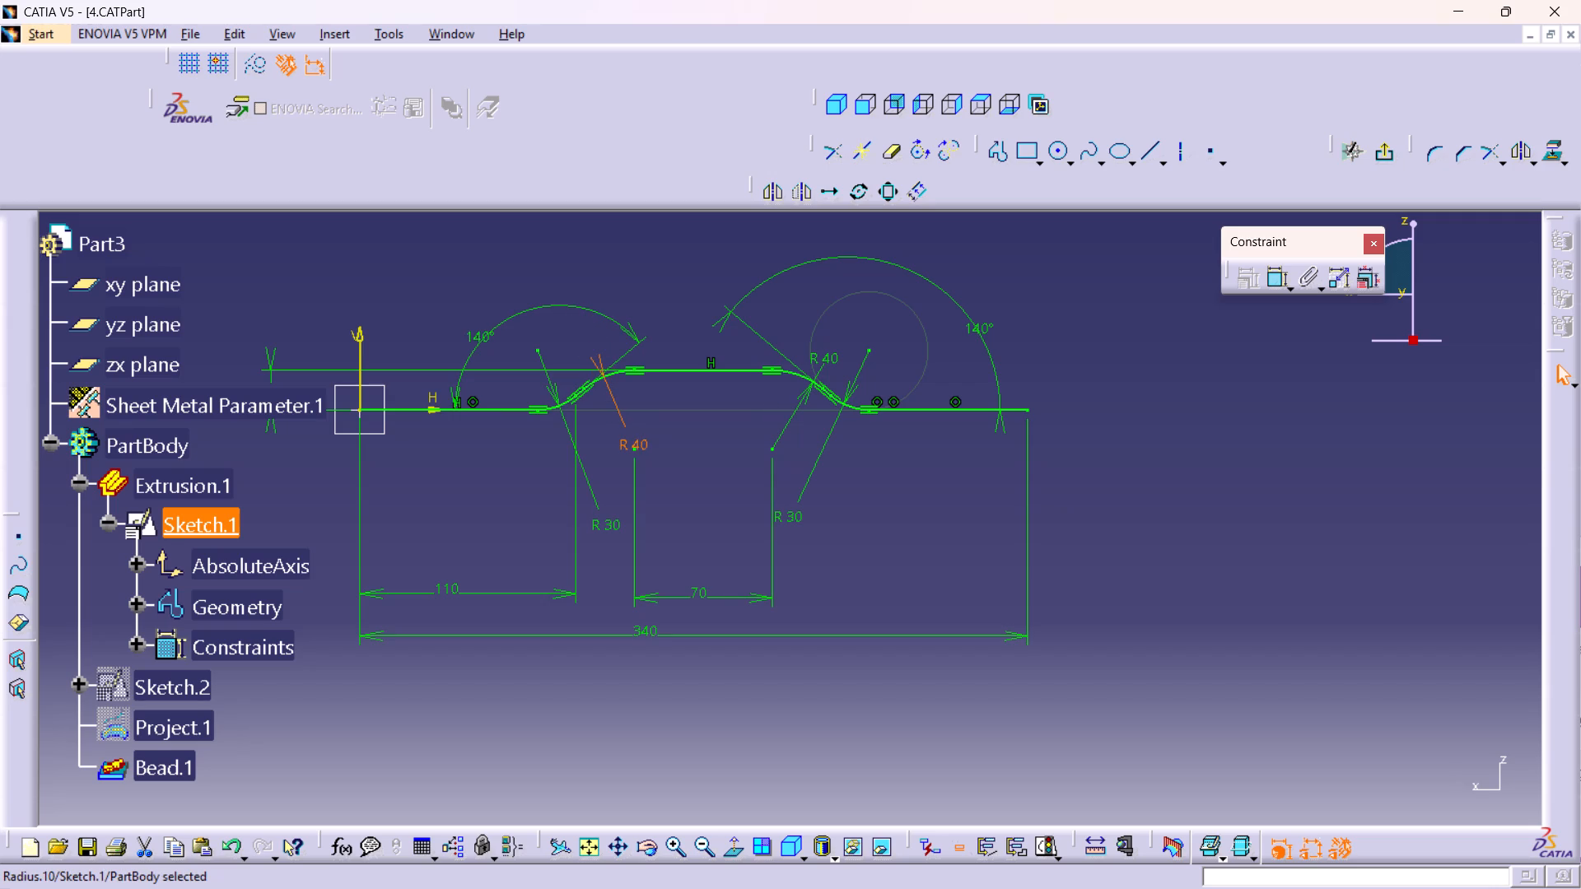
{"action": "left_click_drag", "start_coordinate": [628, 464], "coordinate": [646, 500]}
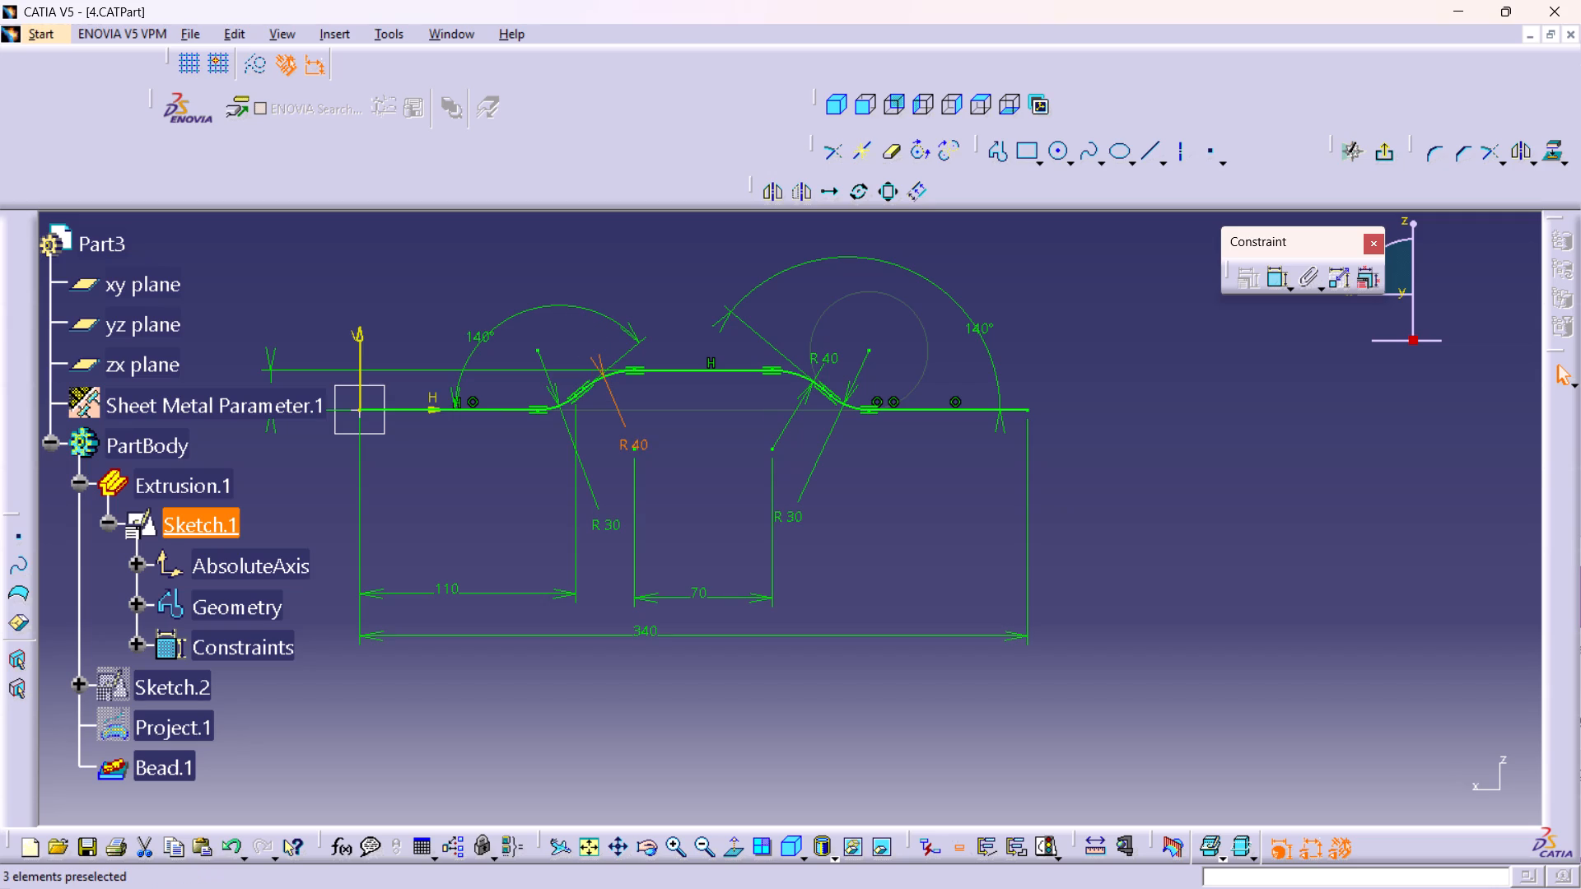
{"action": "left_click_drag", "start_coordinate": [835, 354], "coordinate": [759, 434]}
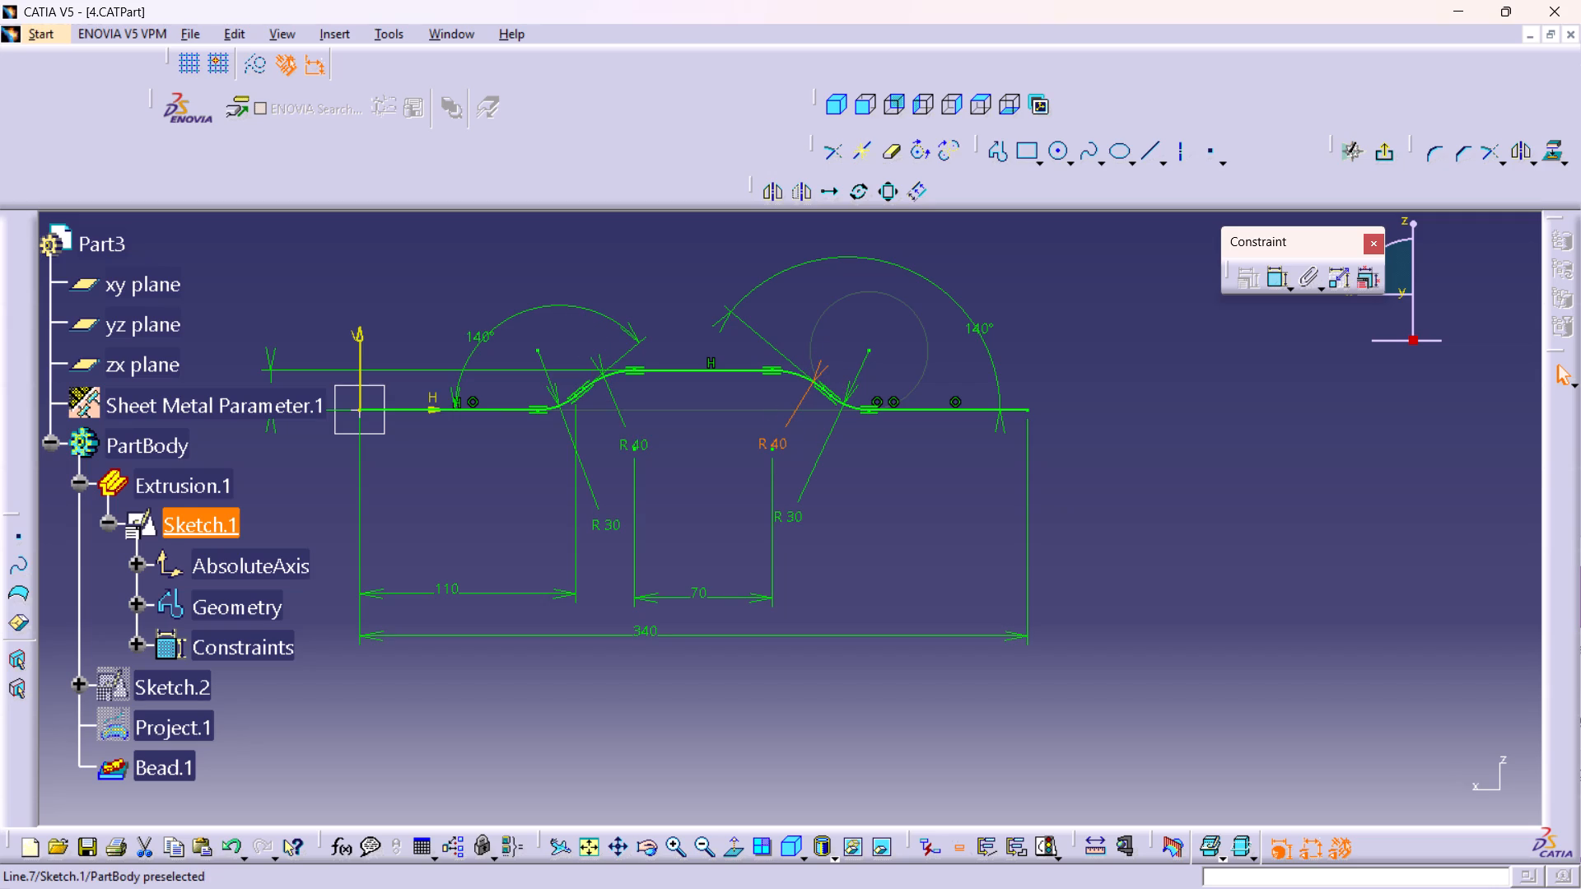
{"action": "left_click", "coordinate": [921, 490]}
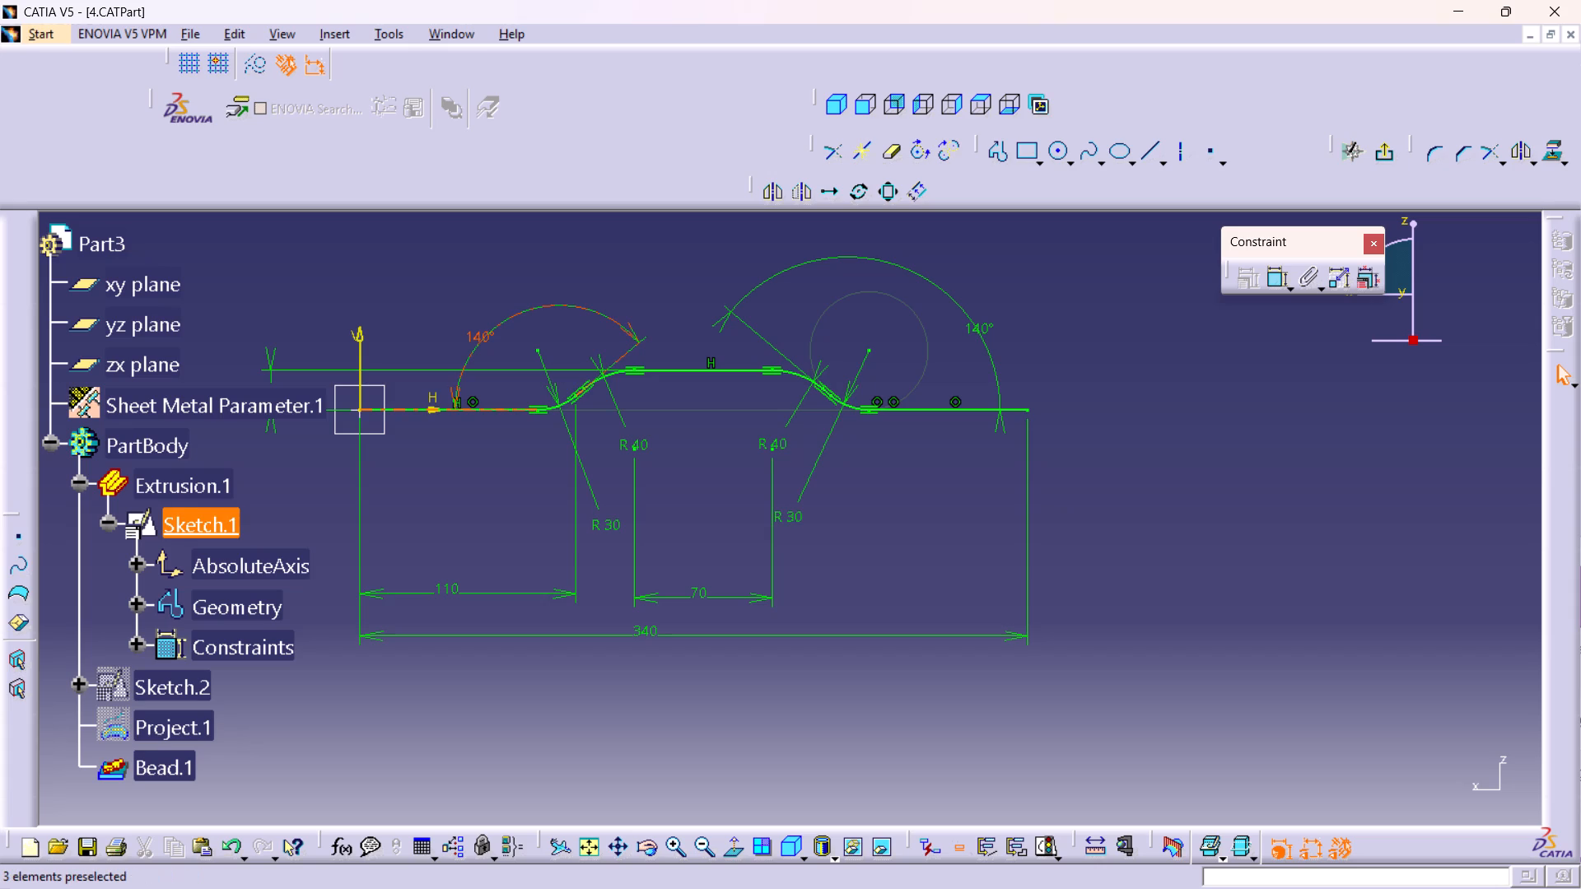
Open Sketch.2 to examine the bead line's dimensions, and leave it for Bead.1 in the 3D part.
{"action": "scroll", "coordinate": [468, 496], "scroll_direction": "down", "scroll_amount": 1}
{"action": "middle_click_drag", "start_coordinate": [468, 496], "coordinate": [592, 503]}
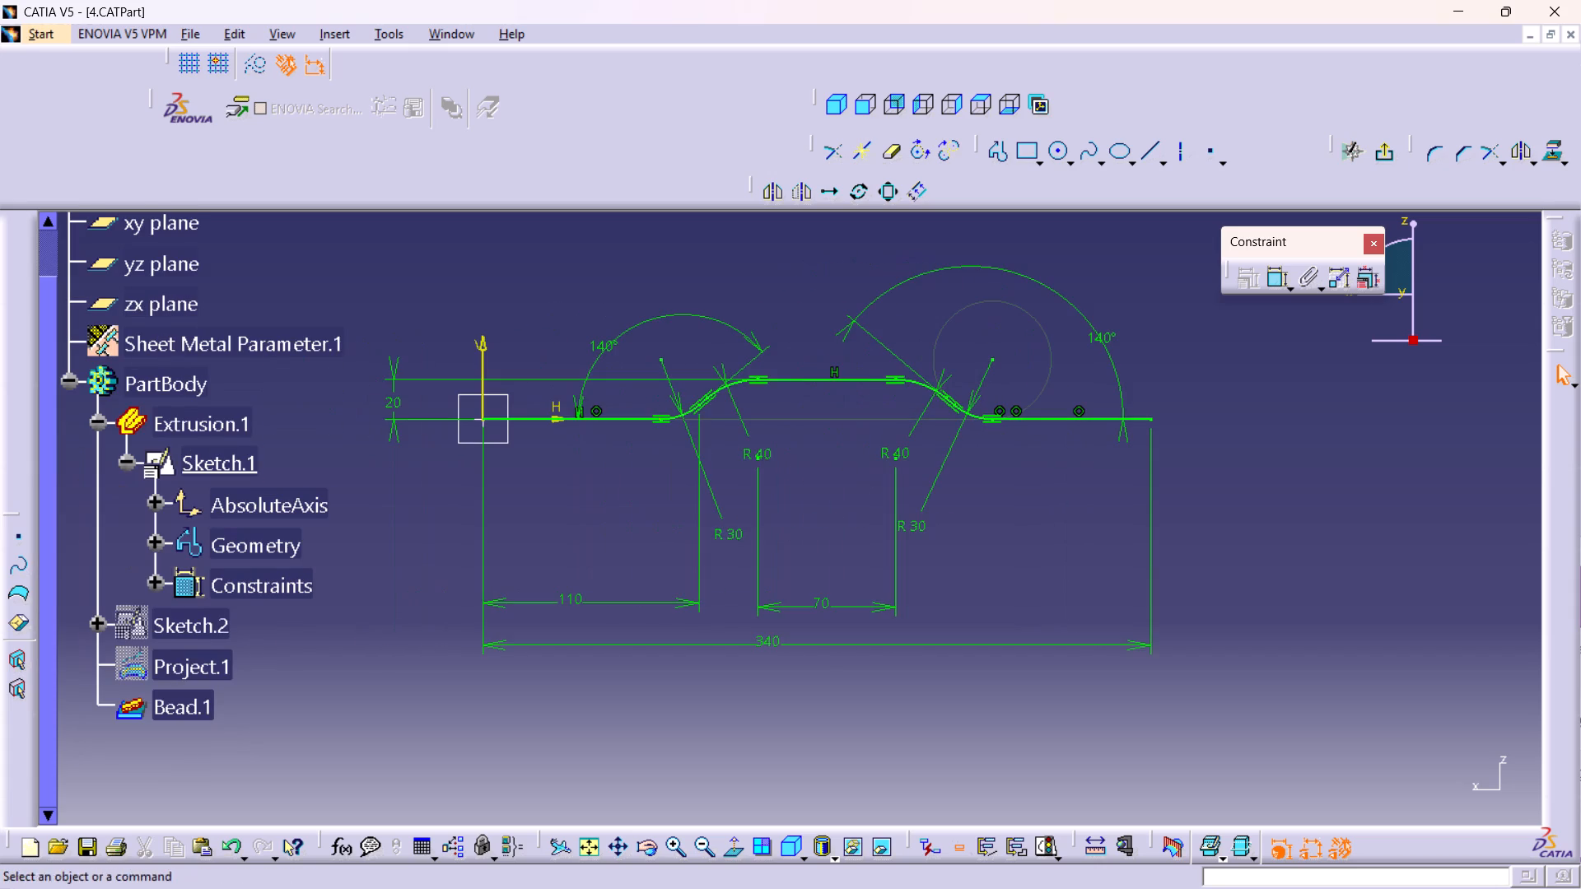
{"action": "scroll", "coordinate": [221, 460], "scroll_direction": "up", "scroll_amount": 1}
{"action": "scroll", "coordinate": [220, 458], "scroll_direction": "down", "scroll_amount": 2}
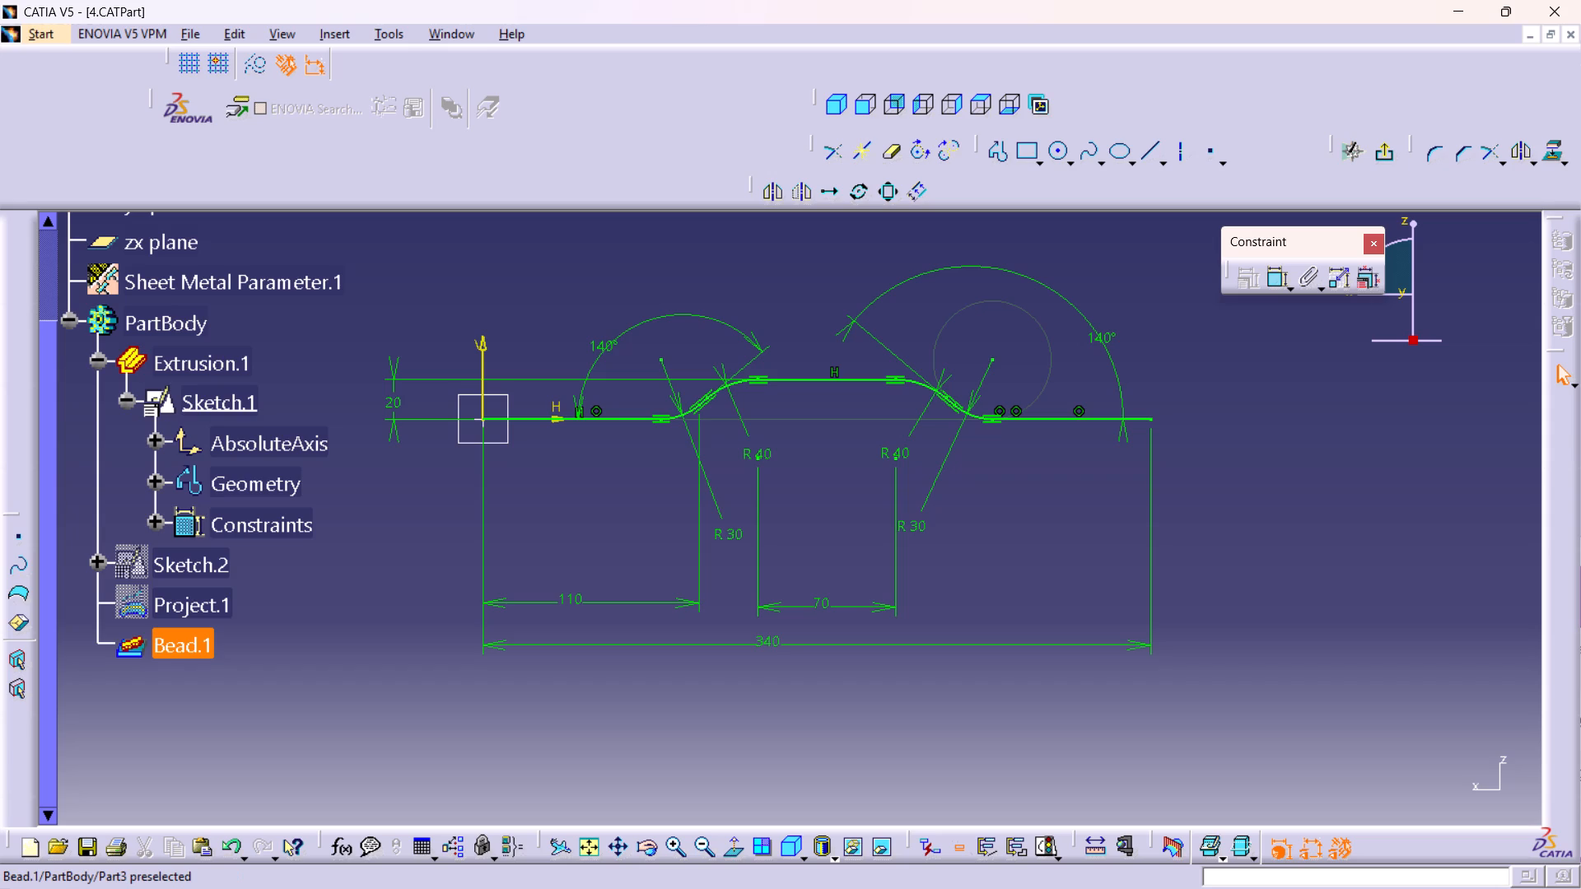
{"action": "double_click", "coordinate": [202, 558]}
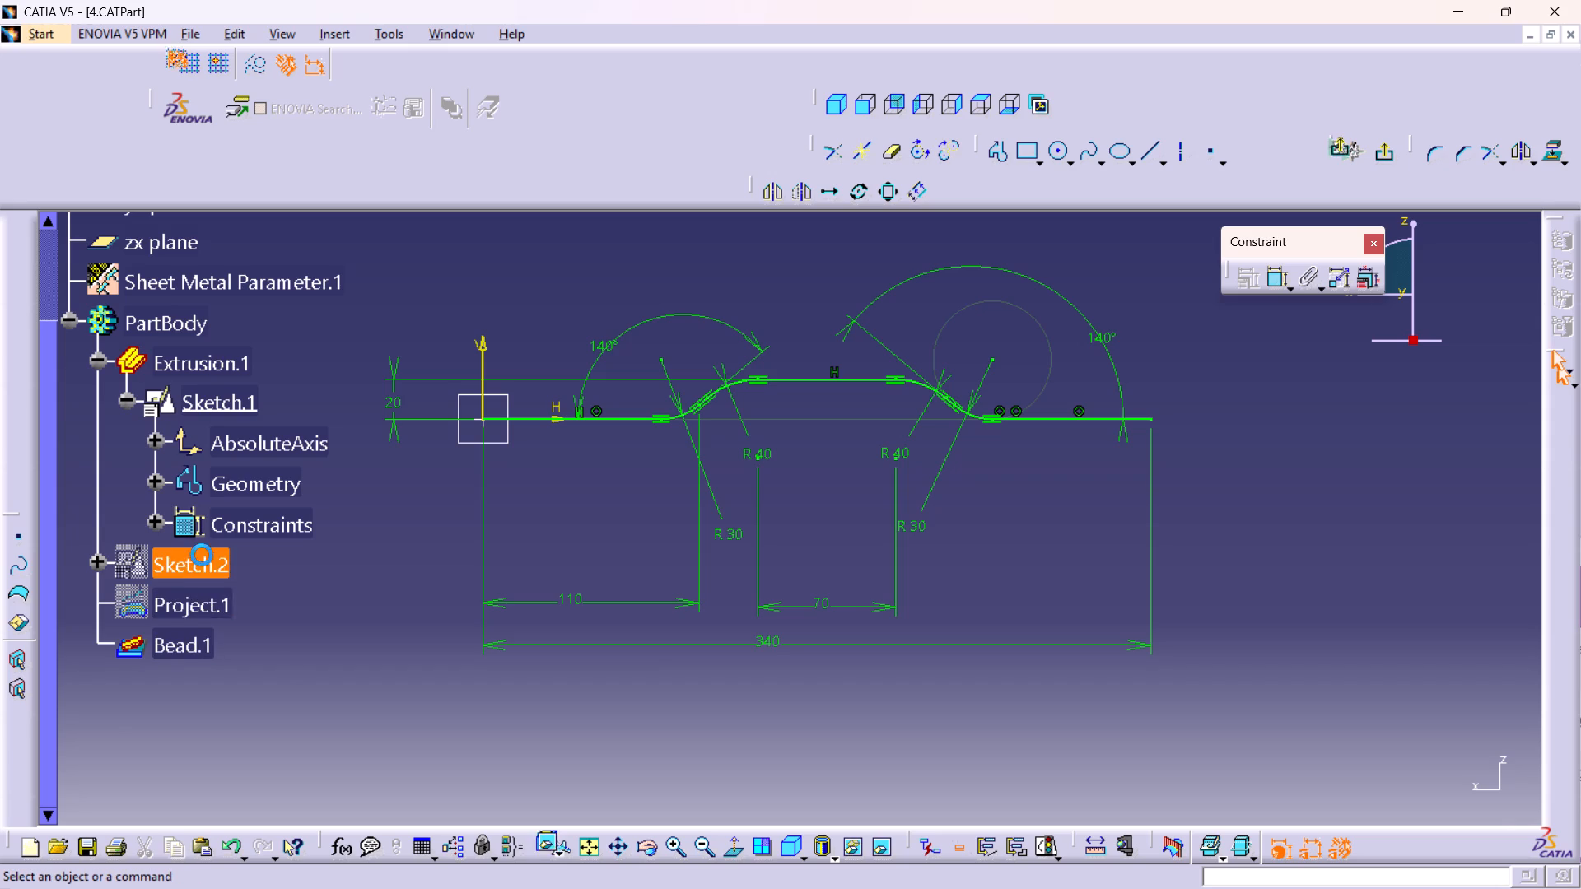
{"action": "double_click", "coordinate": [164, 761]}
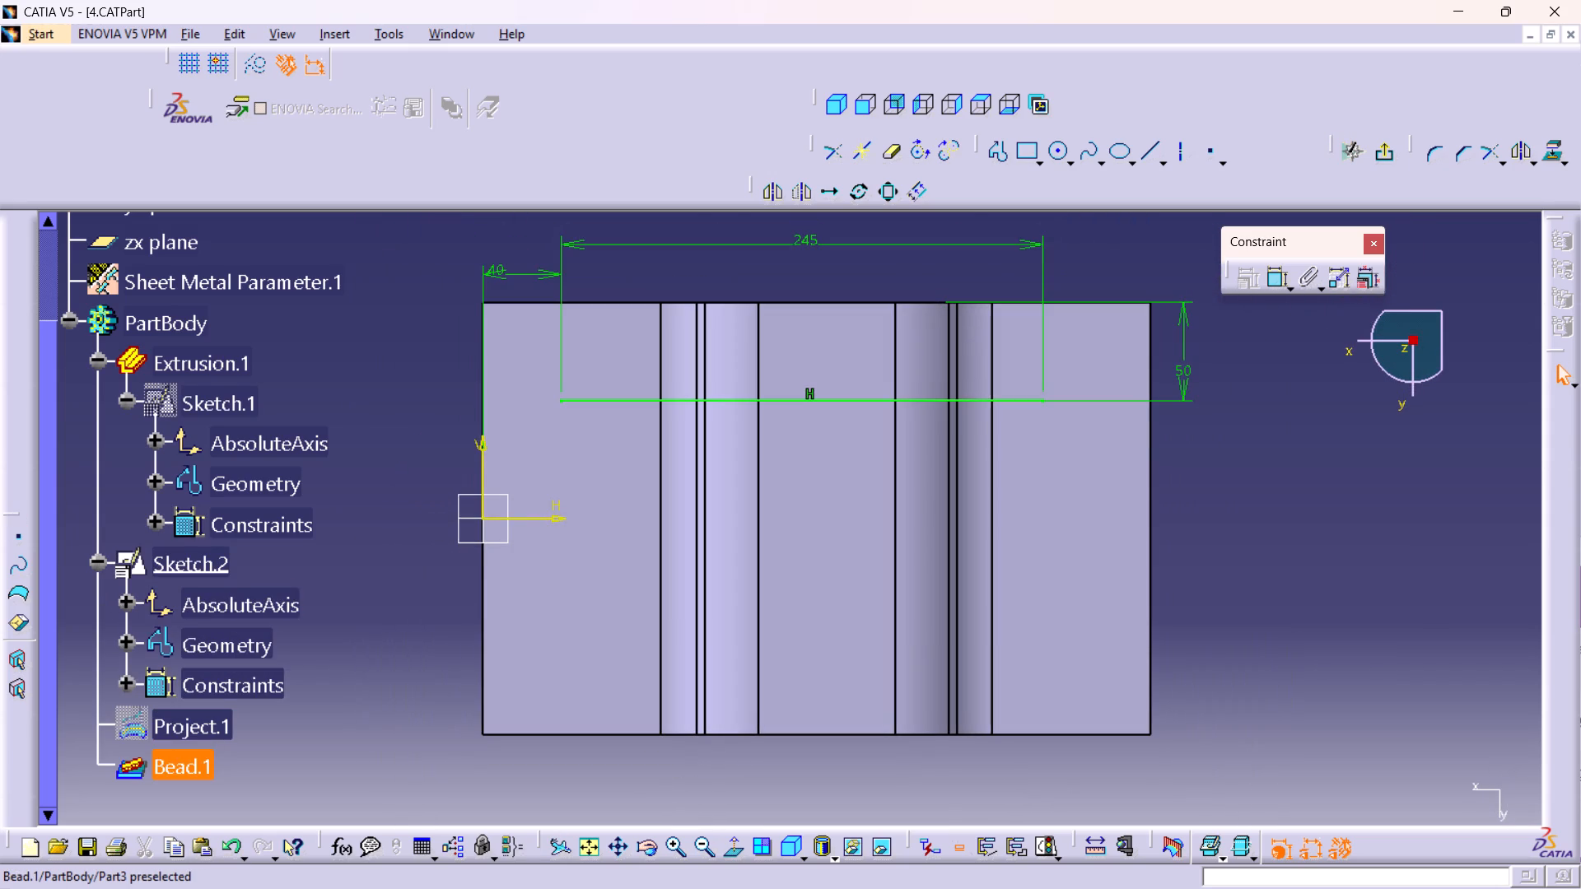
{"action": "double_click", "coordinate": [172, 768]}
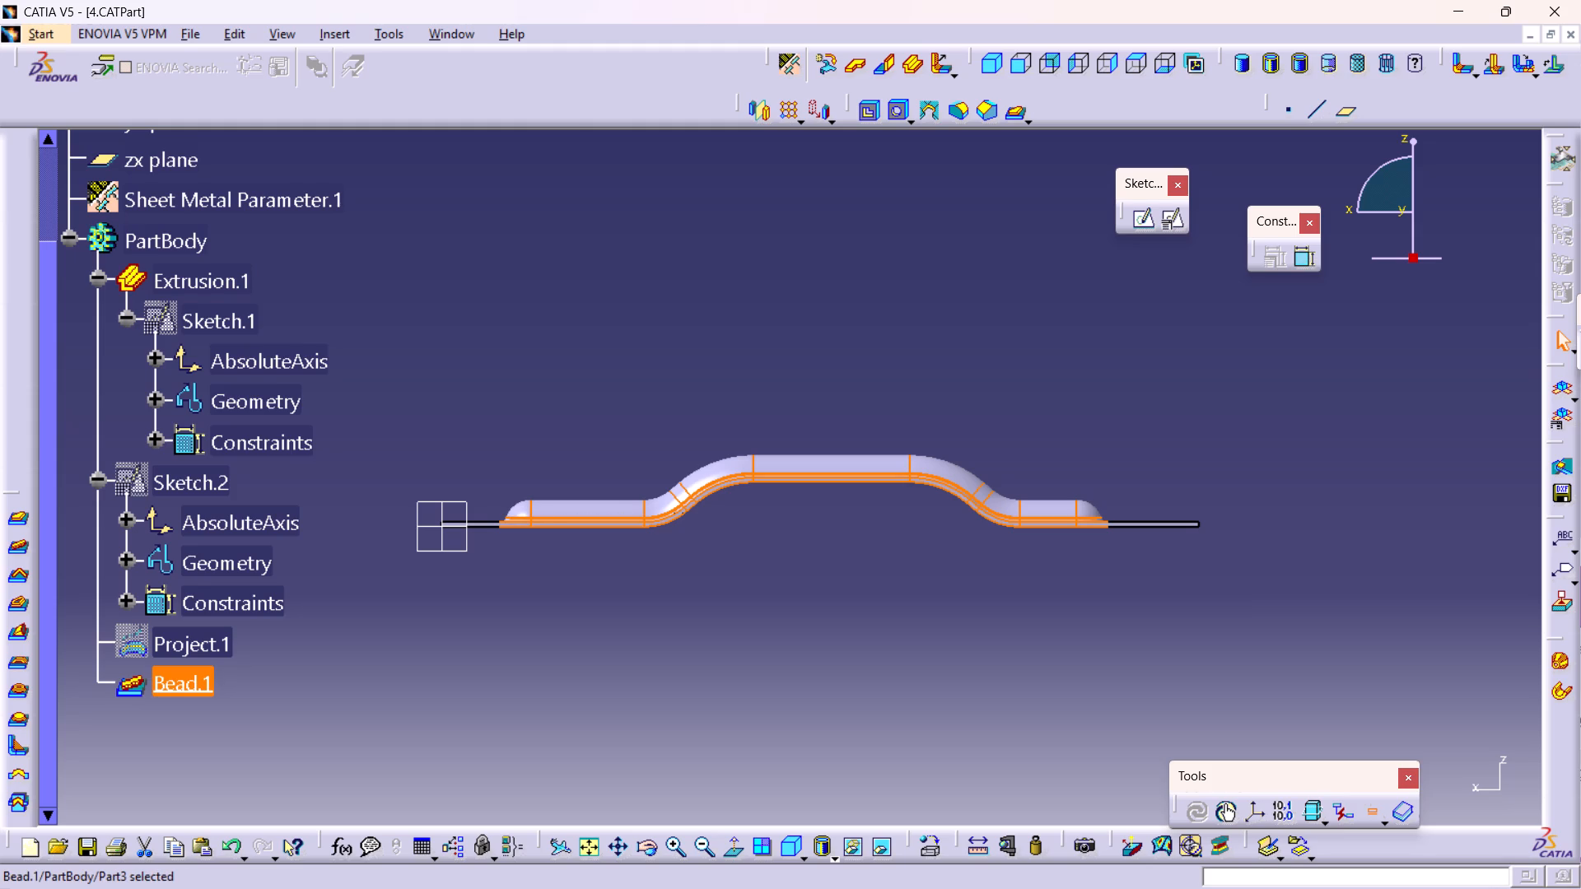
Examine the bead and the wall's bends from several angles in 3D, and return the part to the standard isometric view.
{"action": "left_click", "coordinate": [950, 442]}
{"action": "middle_click_drag", "start_coordinate": [787, 391], "coordinate": [818, 514]}
{"action": "right_click_drag", "start_coordinate": [787, 391], "coordinate": [818, 514]}
{"action": "middle_click_drag", "start_coordinate": [405, 496], "coordinate": [573, 605]}
{"action": "right_click_drag", "start_coordinate": [405, 496], "coordinate": [573, 605]}
{"action": "middle_click_drag", "start_coordinate": [707, 537], "coordinate": [709, 537]}
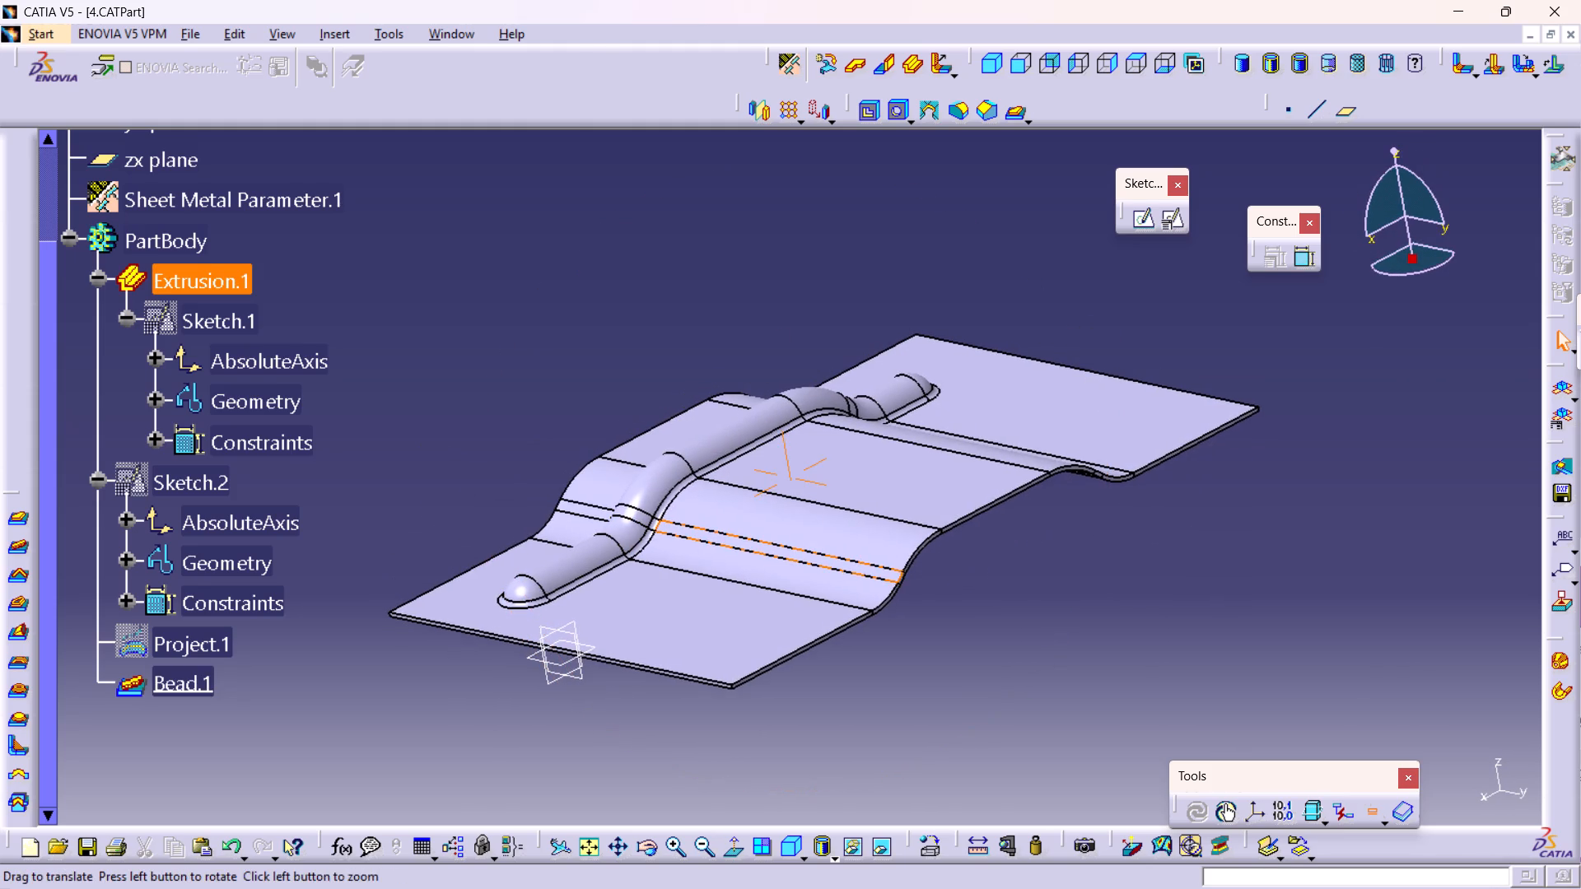
{"action": "middle_click_drag", "start_coordinate": [709, 537], "coordinate": [698, 517]}
{"action": "right_click", "coordinate": [709, 537]}
{"action": "middle_click_drag", "start_coordinate": [878, 457], "coordinate": [884, 533]}
{"action": "right_click_drag", "start_coordinate": [878, 457], "coordinate": [884, 533]}
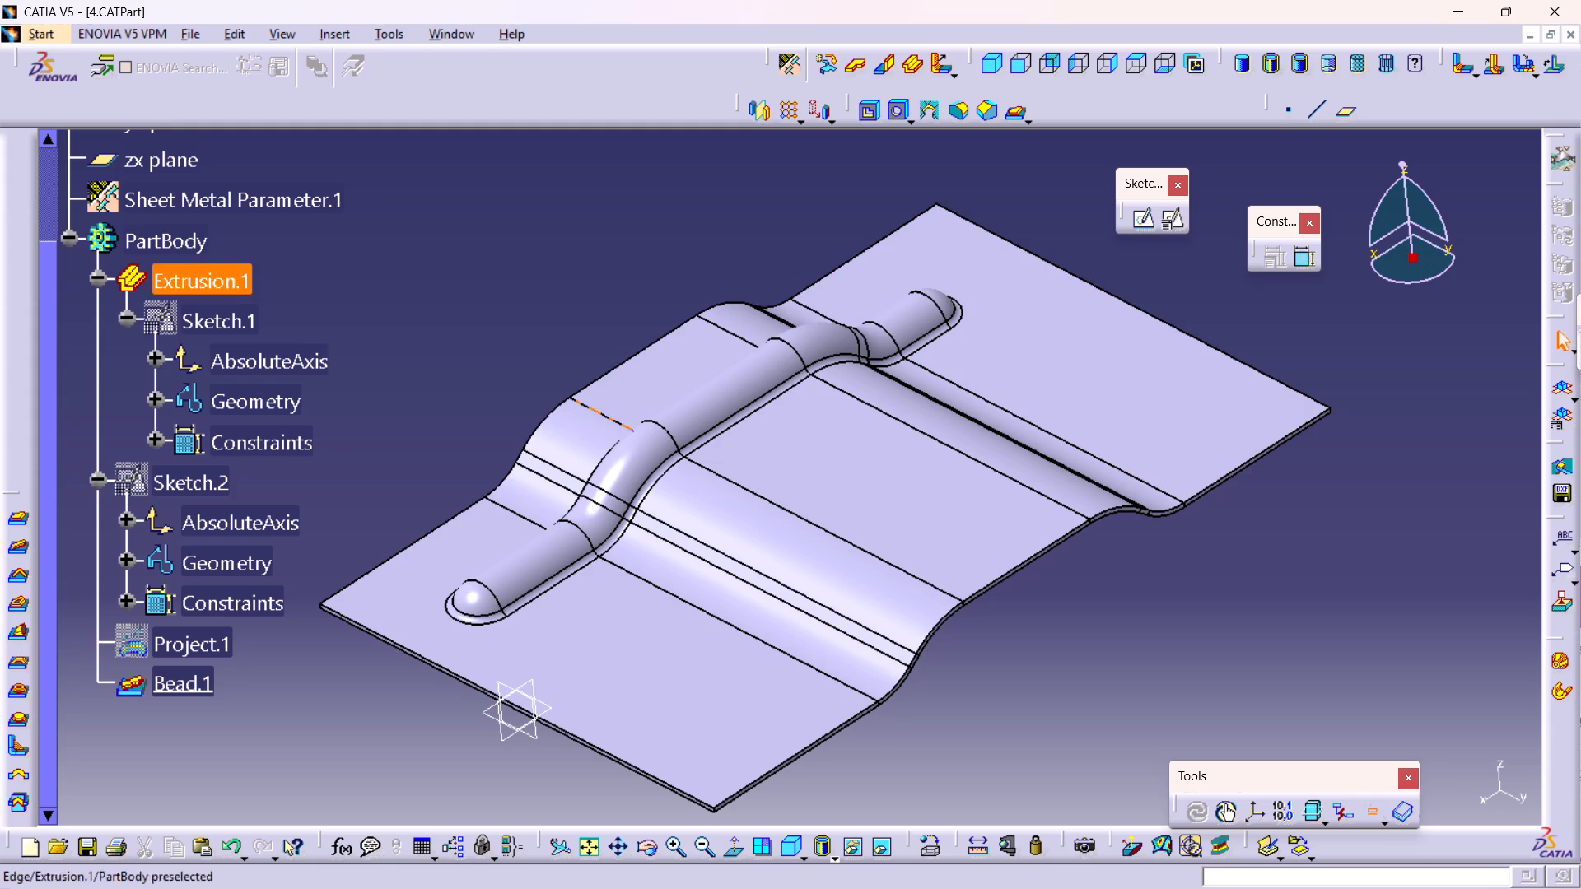
{"action": "middle_click_drag", "start_coordinate": [412, 476], "coordinate": [423, 555]}
{"action": "right_click", "coordinate": [412, 476]}
{"action": "middle_click_drag", "start_coordinate": [457, 564], "coordinate": [441, 490]}
{"action": "right_click", "coordinate": [457, 564]}
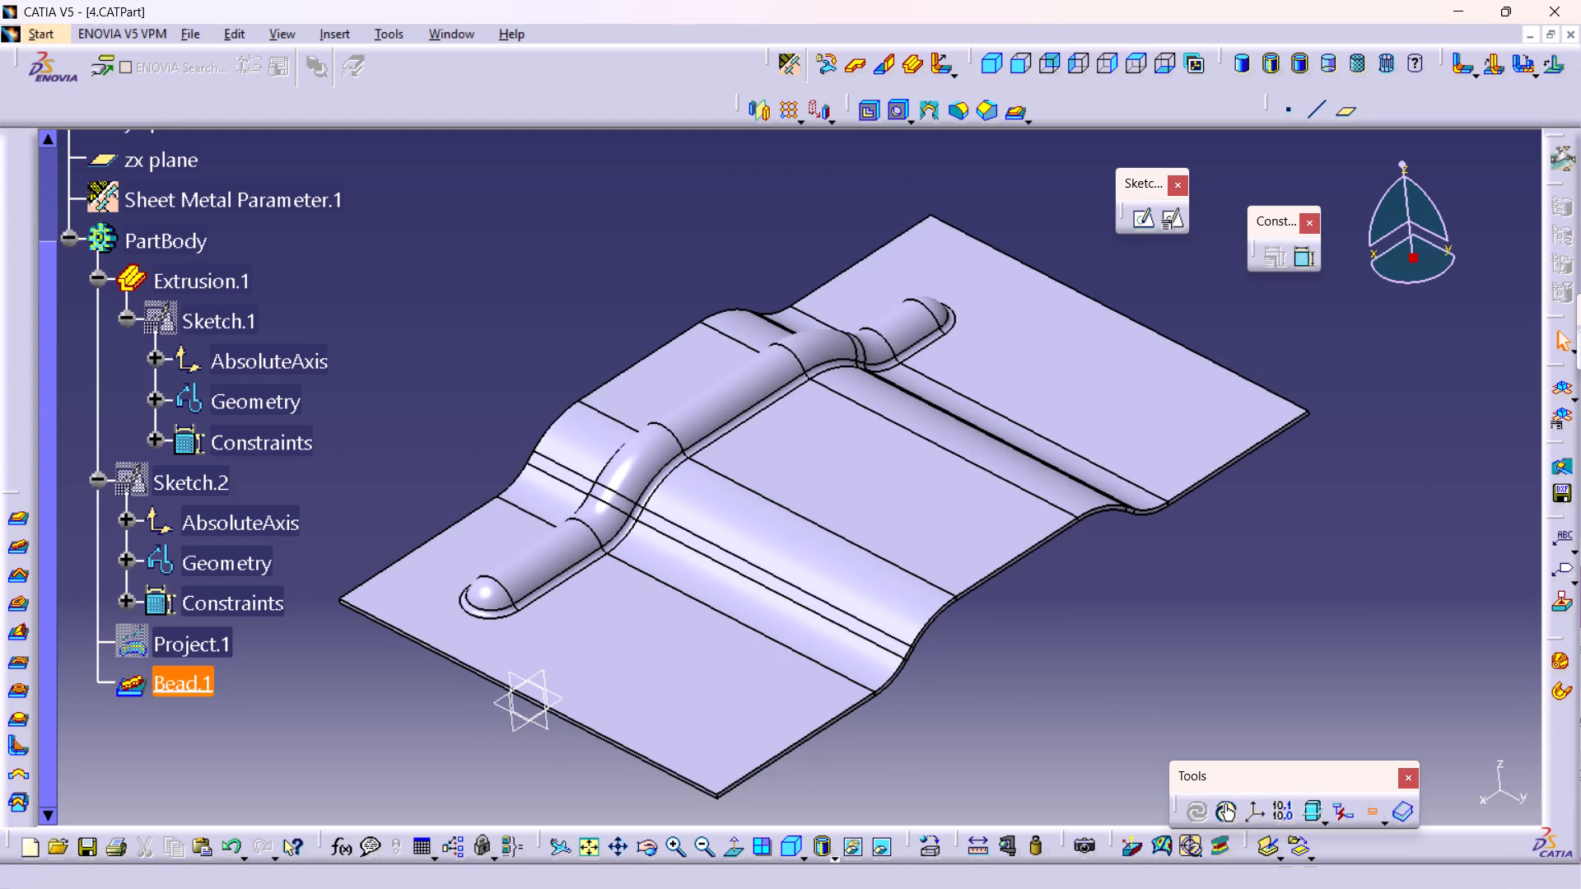
{"action": "middle_click_drag", "start_coordinate": [602, 668], "coordinate": [589, 626]}
{"action": "right_click", "coordinate": [602, 668]}
{"action": "middle_click_drag", "start_coordinate": [697, 592], "coordinate": [663, 629]}
{"action": "right_click_drag", "start_coordinate": [697, 592], "coordinate": [663, 629]}
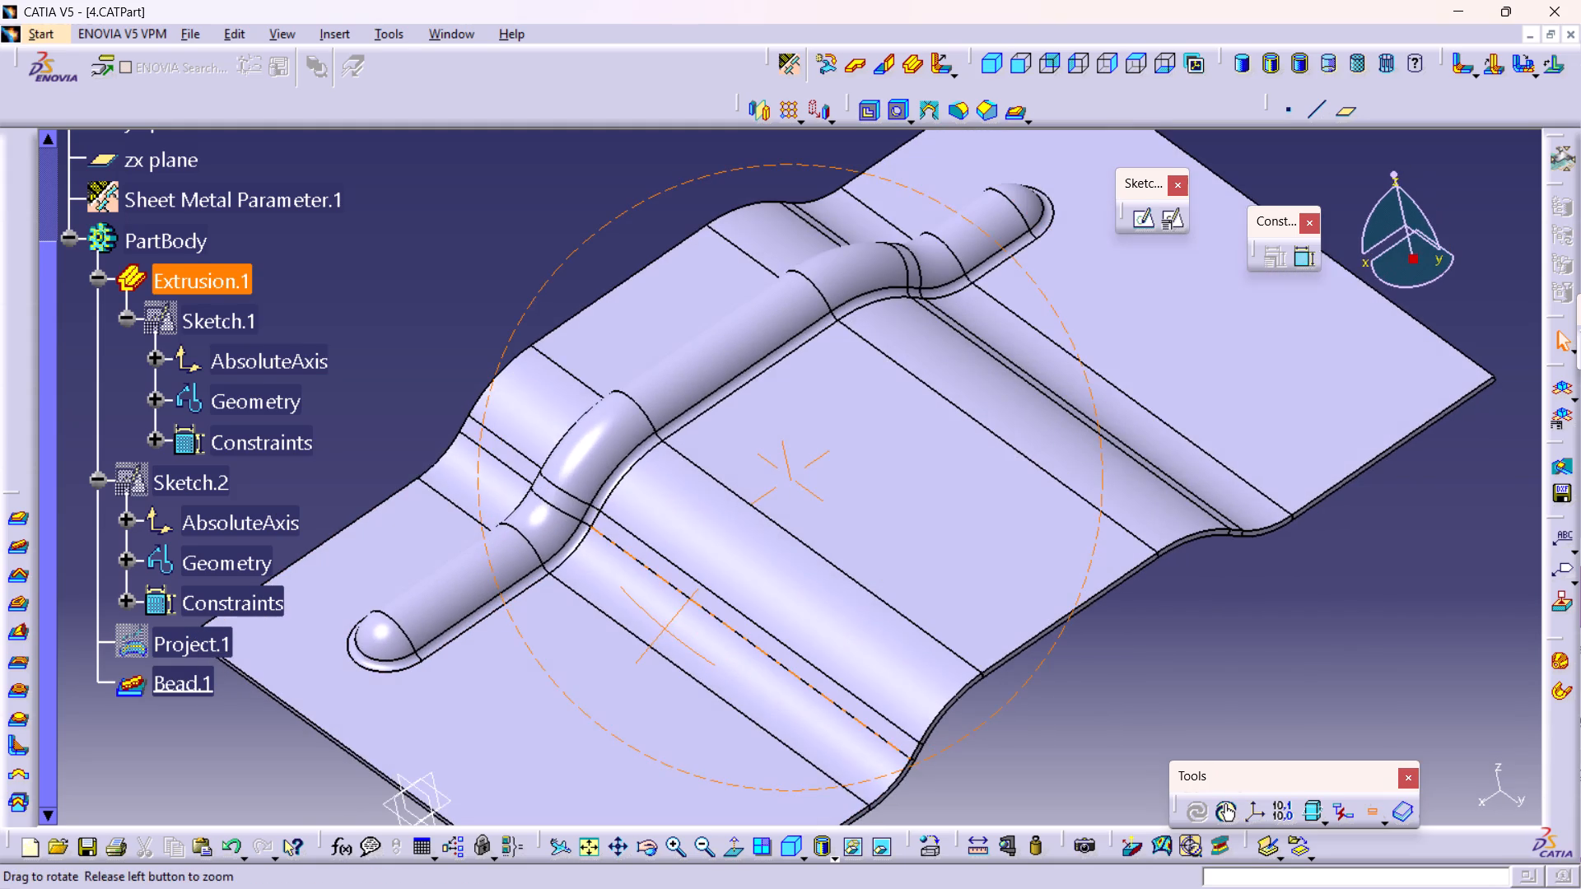
{"action": "middle_click_drag", "start_coordinate": [663, 629], "coordinate": [661, 630]}
{"action": "right_click_drag", "start_coordinate": [663, 629], "coordinate": [661, 630]}
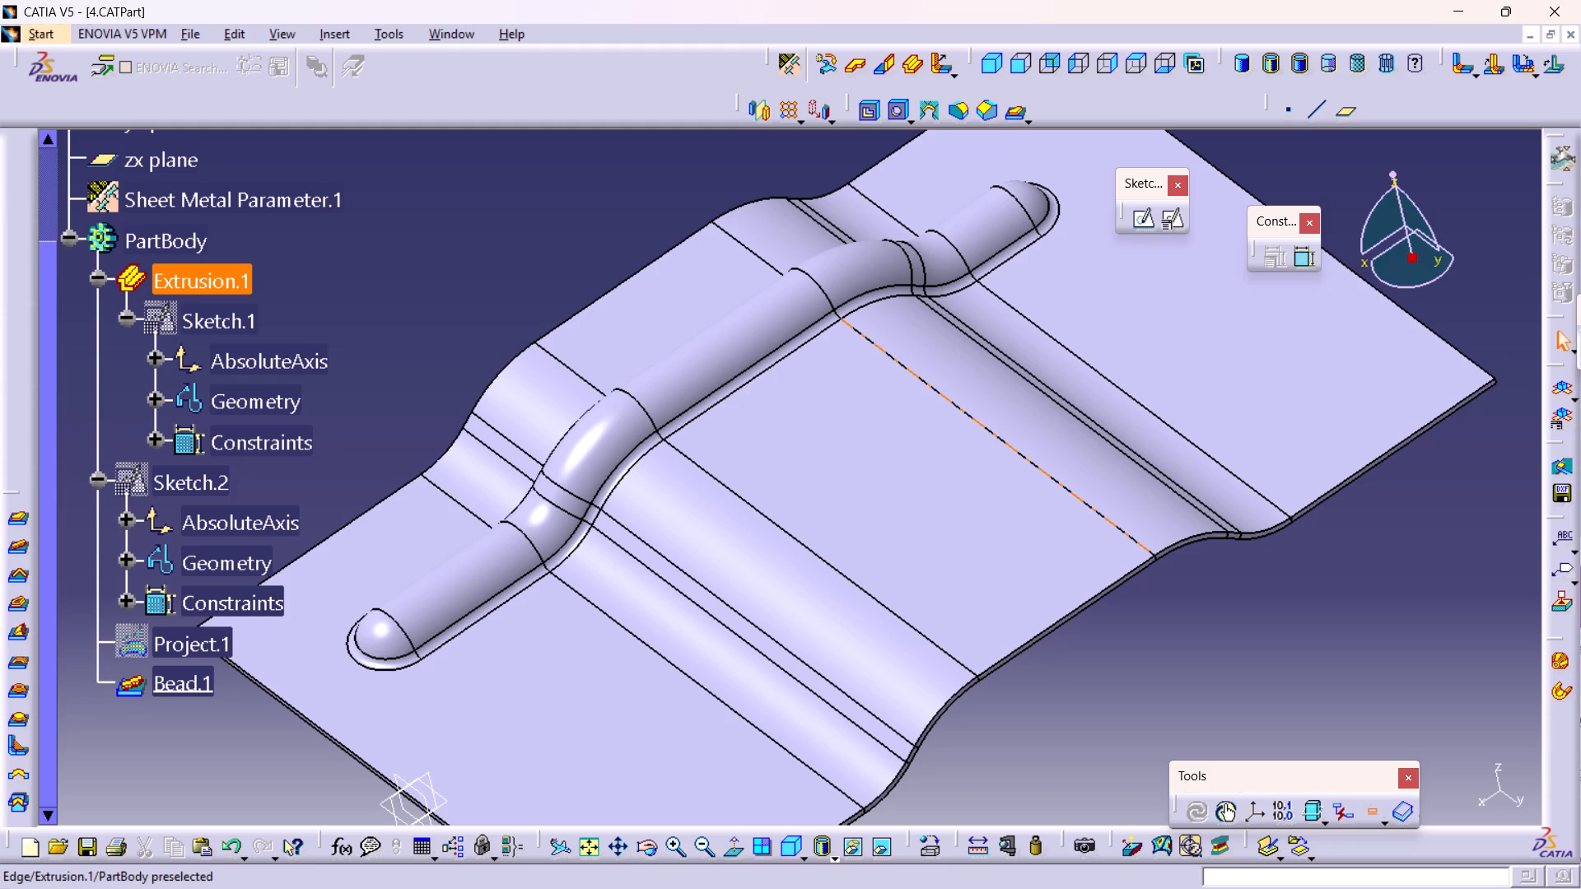
{"action": "middle_click_drag", "start_coordinate": [742, 567], "coordinate": [756, 593]}
{"action": "right_click", "coordinate": [742, 567]}
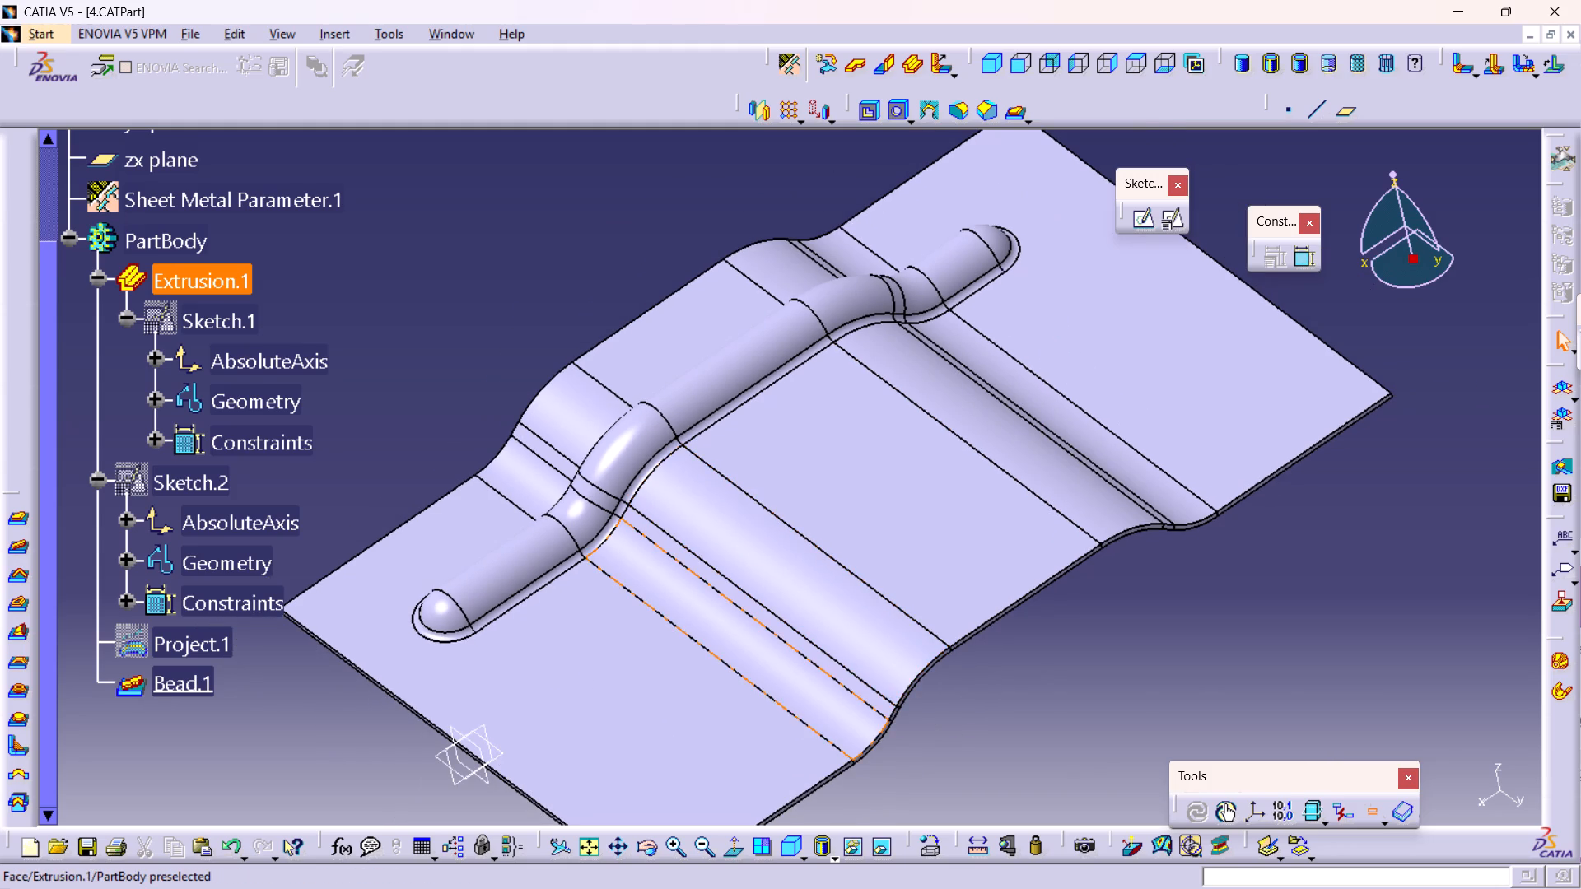
{"action": "middle_click_drag", "start_coordinate": [707, 625], "coordinate": [642, 582]}
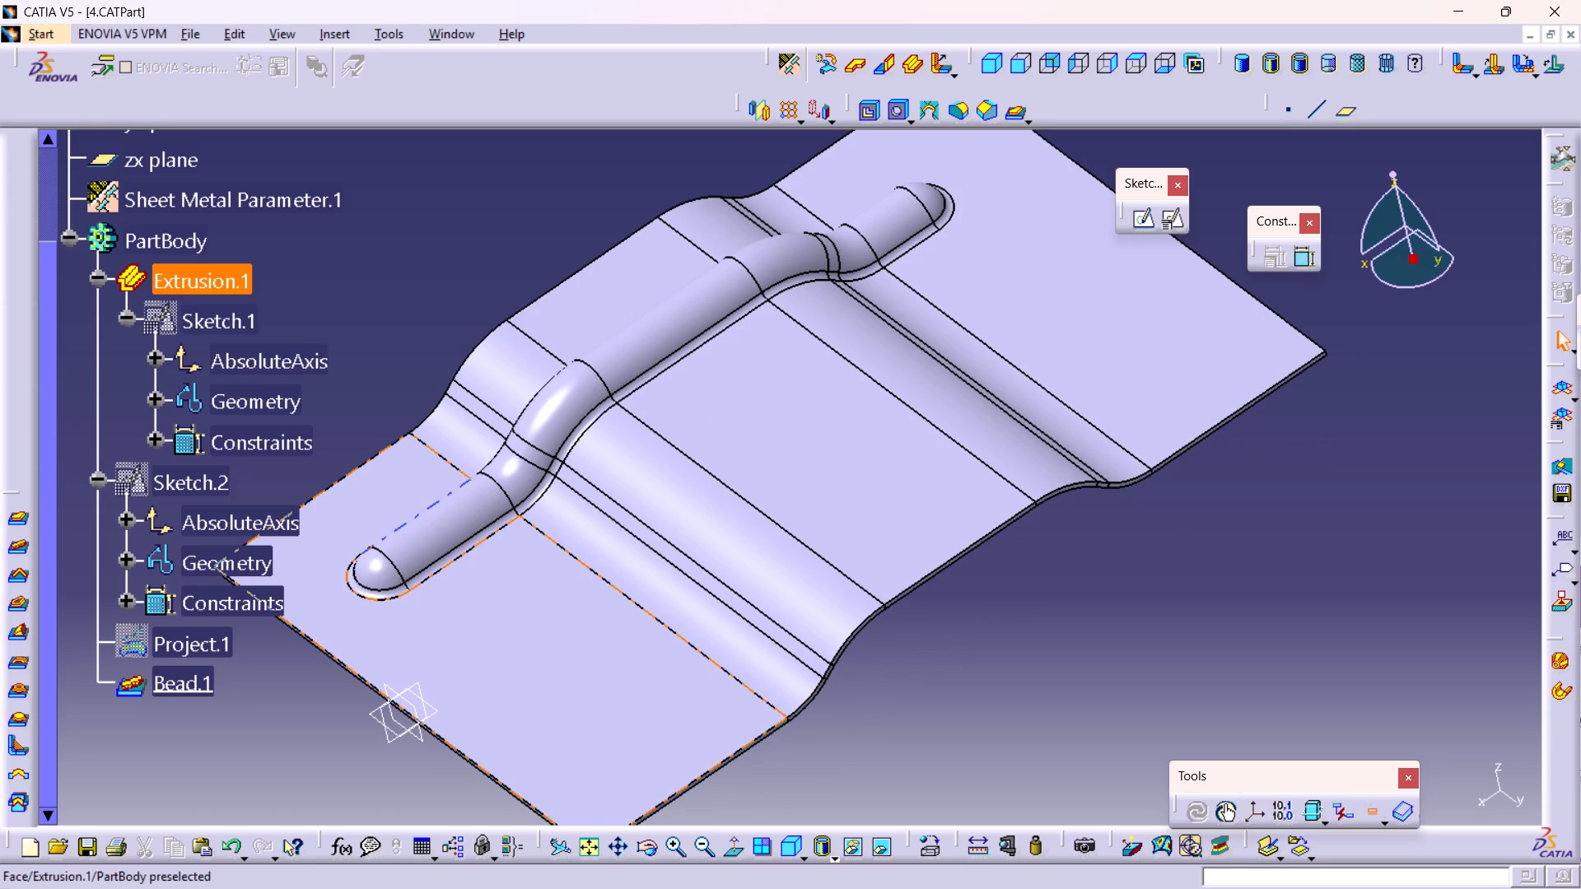
{"action": "left_click", "coordinate": [1002, 58]}
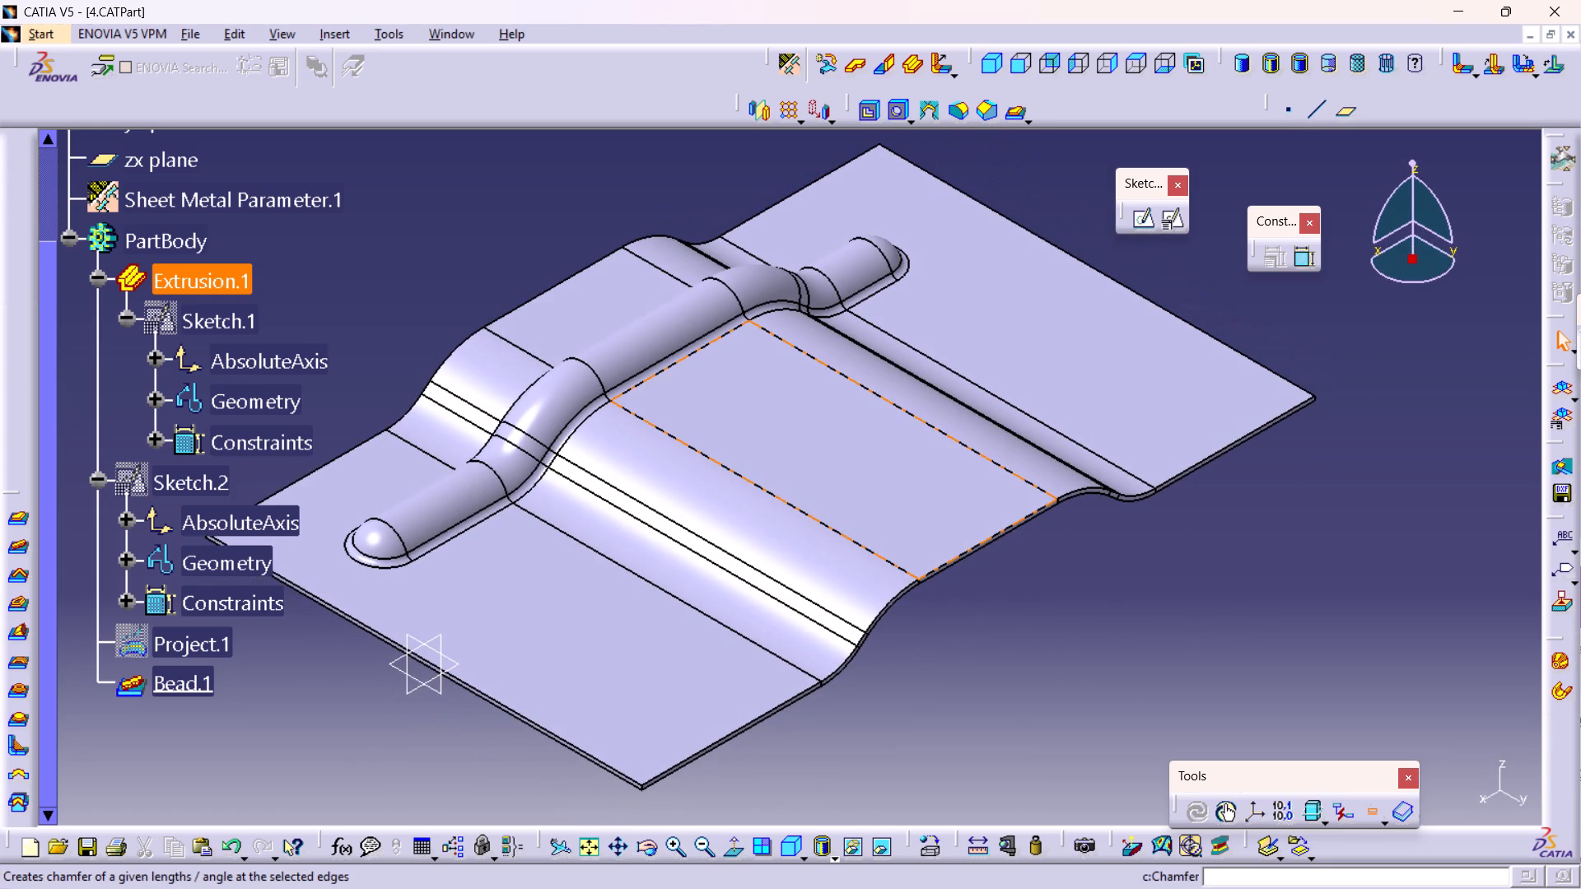
Start a positioned sketch on the xy plane, with H pointing across the bends into the sheet and V parallel to the bend lines.
{"action": "middle_click_drag", "start_coordinate": [769, 482], "coordinate": [772, 511]}
{"action": "right_click", "coordinate": [769, 482]}
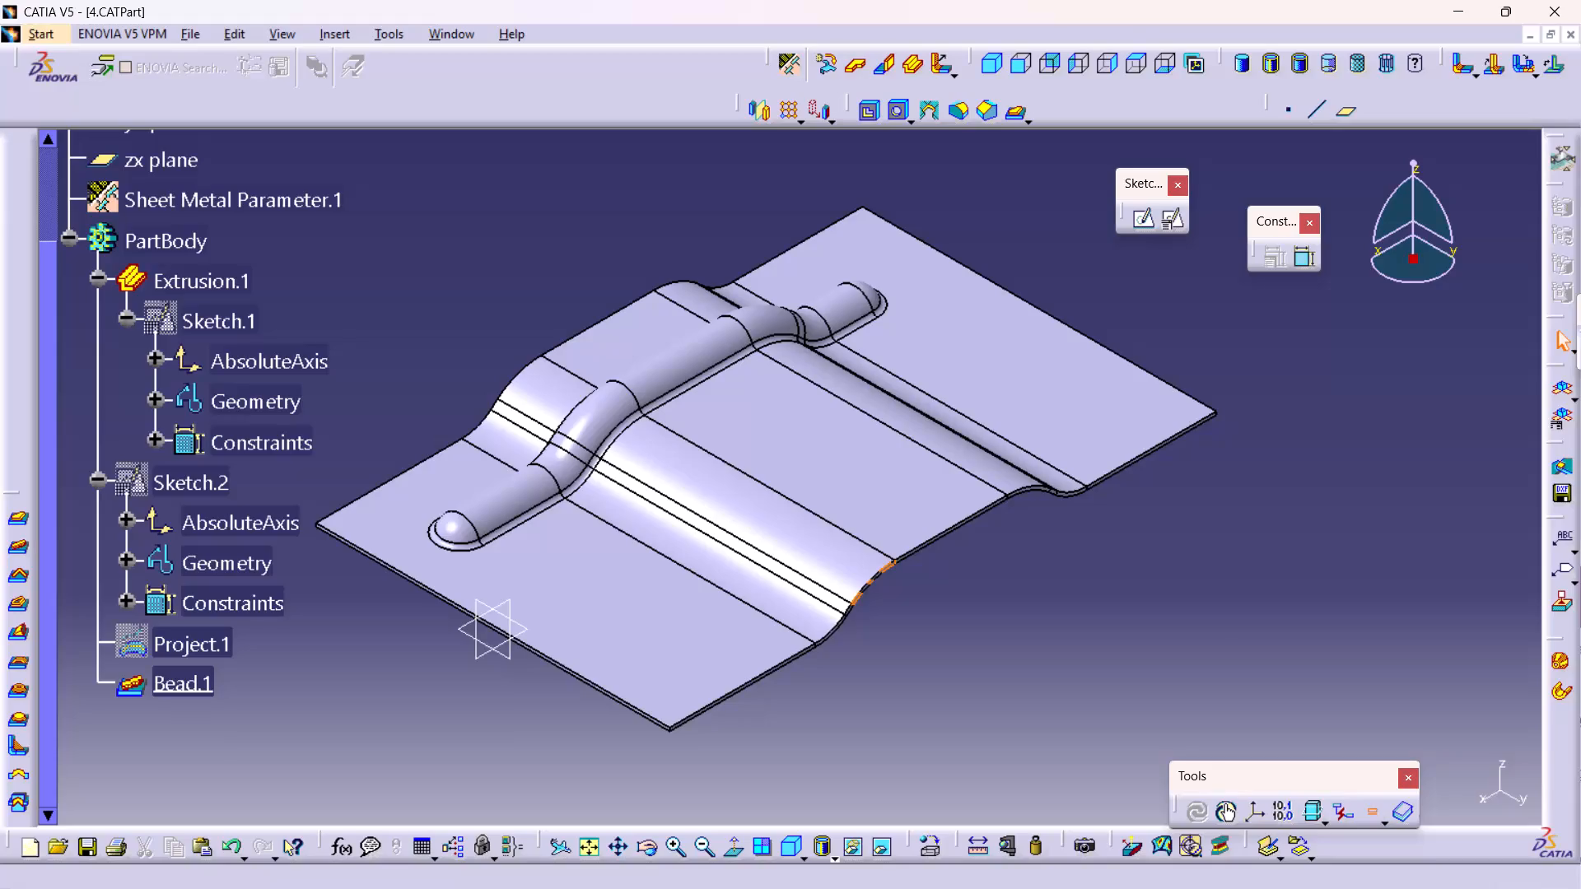
{"action": "scroll", "coordinate": [194, 324], "scroll_direction": "up", "scroll_amount": 4}
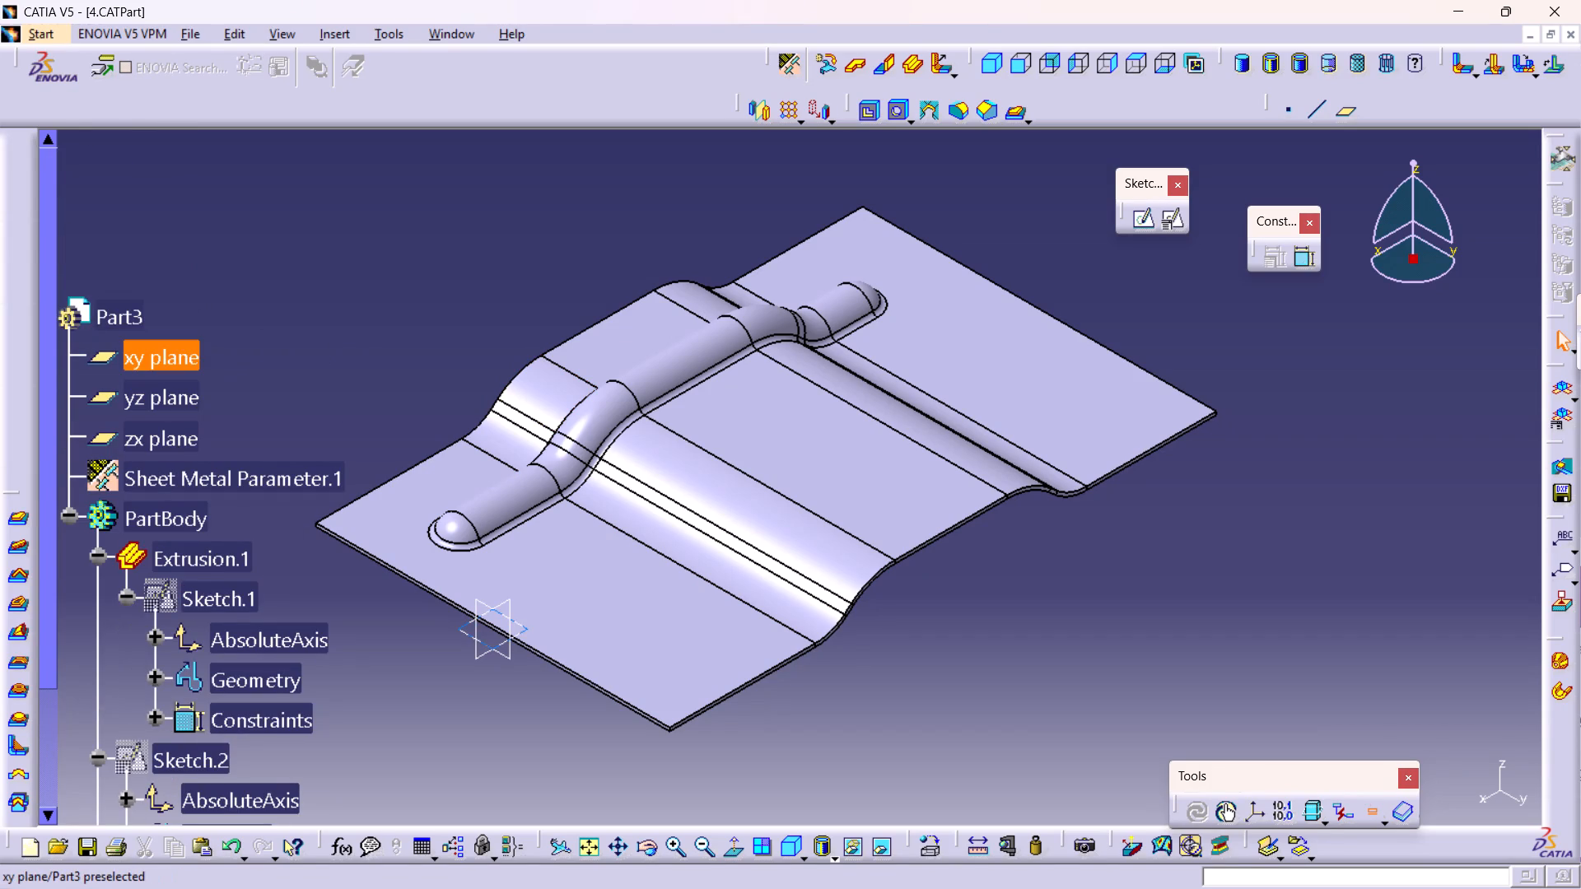
{"action": "left_click", "coordinate": [163, 355]}
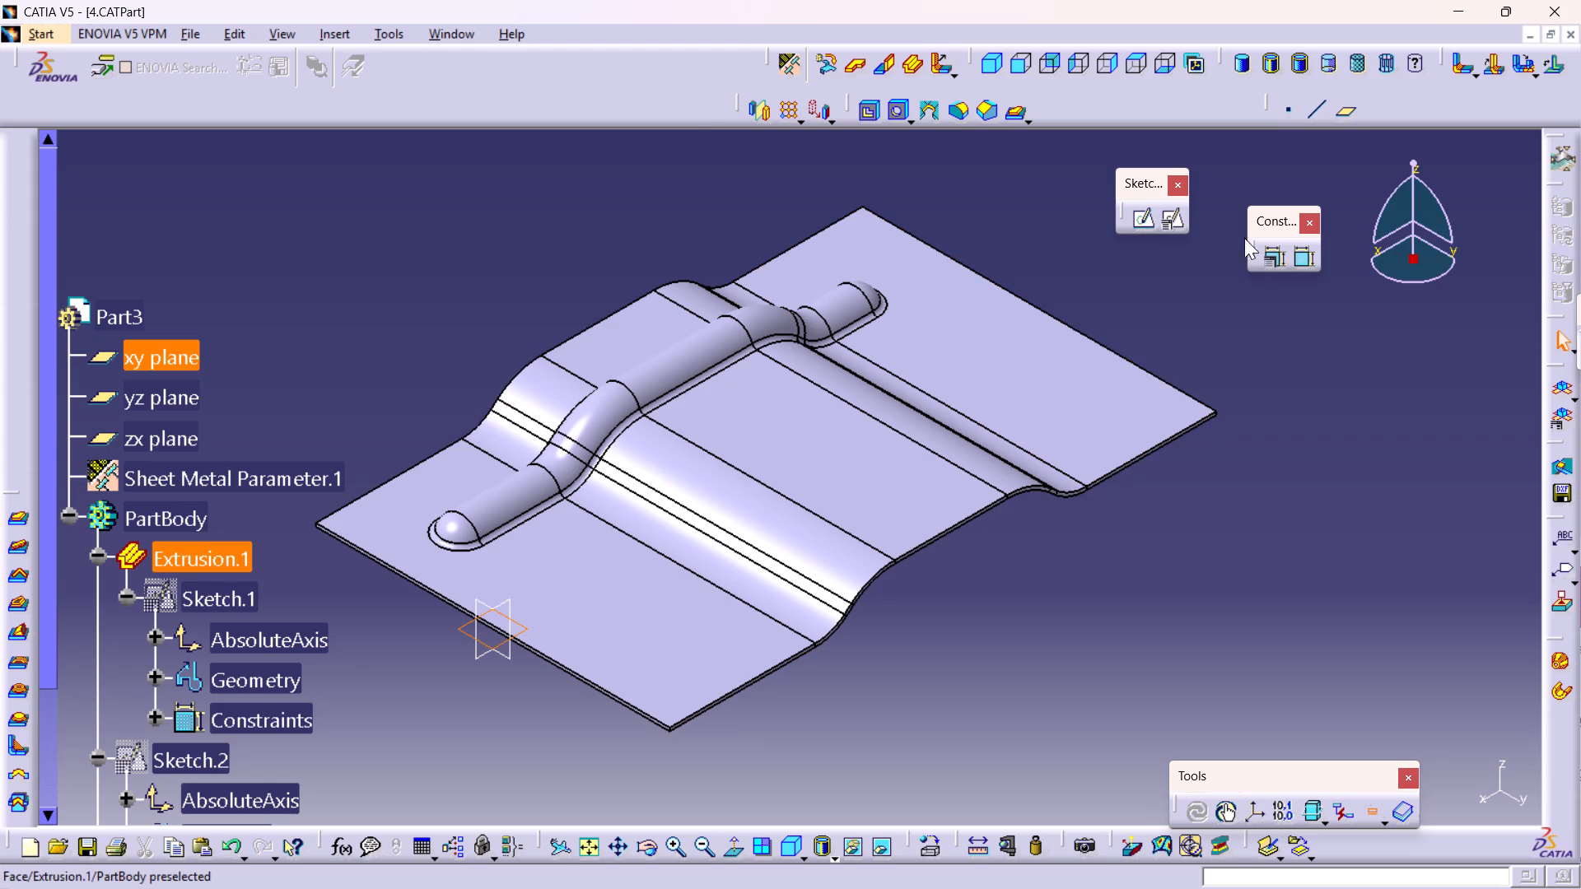
{"action": "left_click", "coordinate": [1170, 216]}
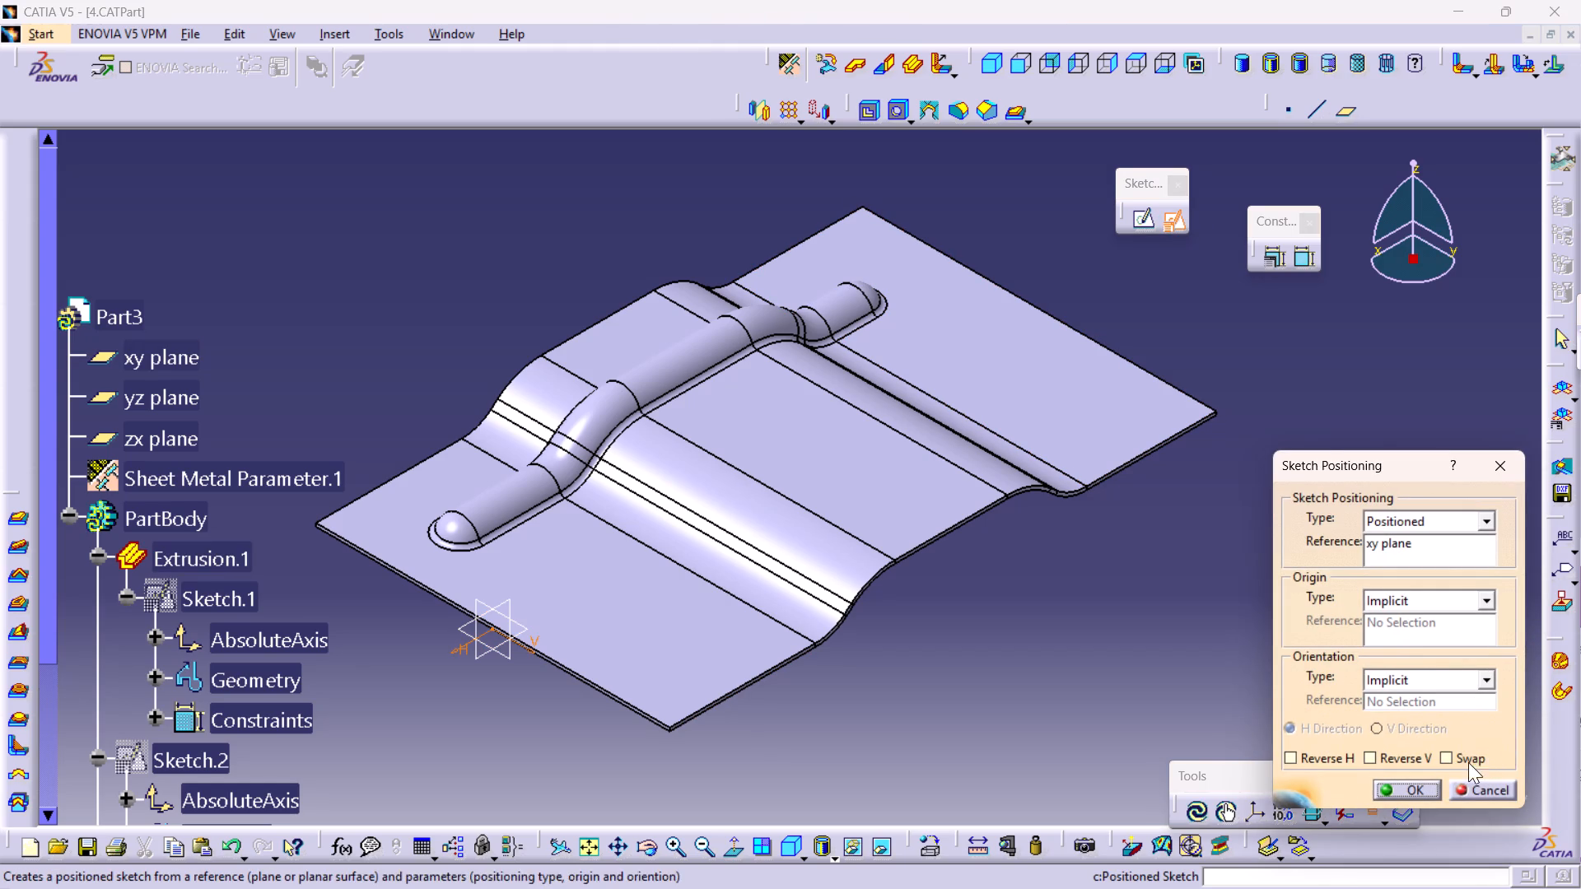
{"action": "left_click", "coordinate": [1457, 761]}
{"action": "left_click", "coordinate": [1387, 758]}
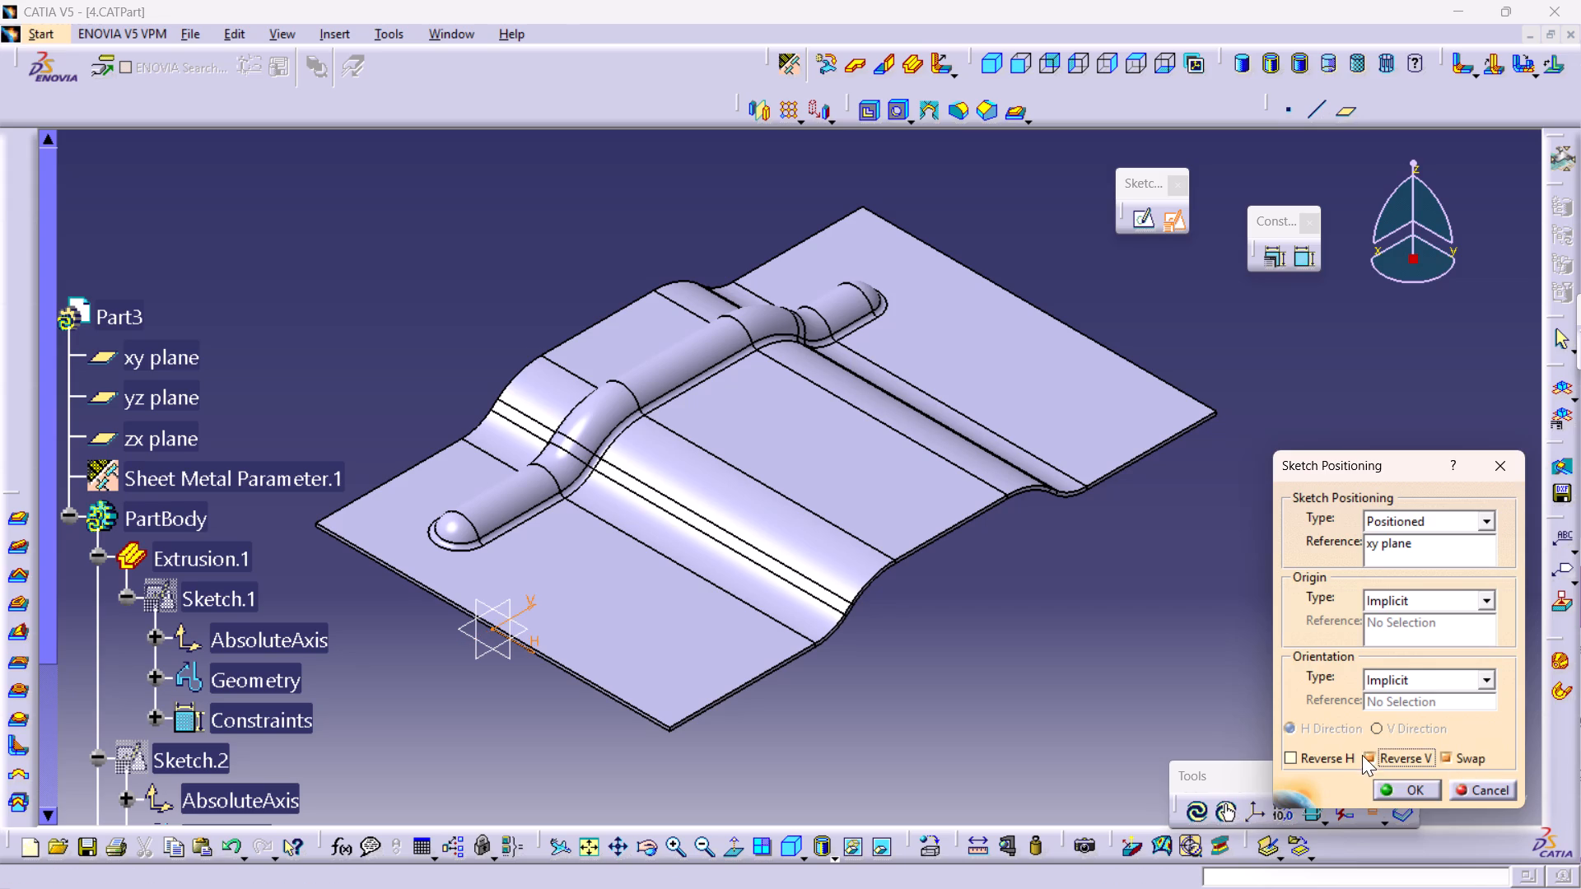
{"action": "left_click", "coordinate": [1463, 756]}
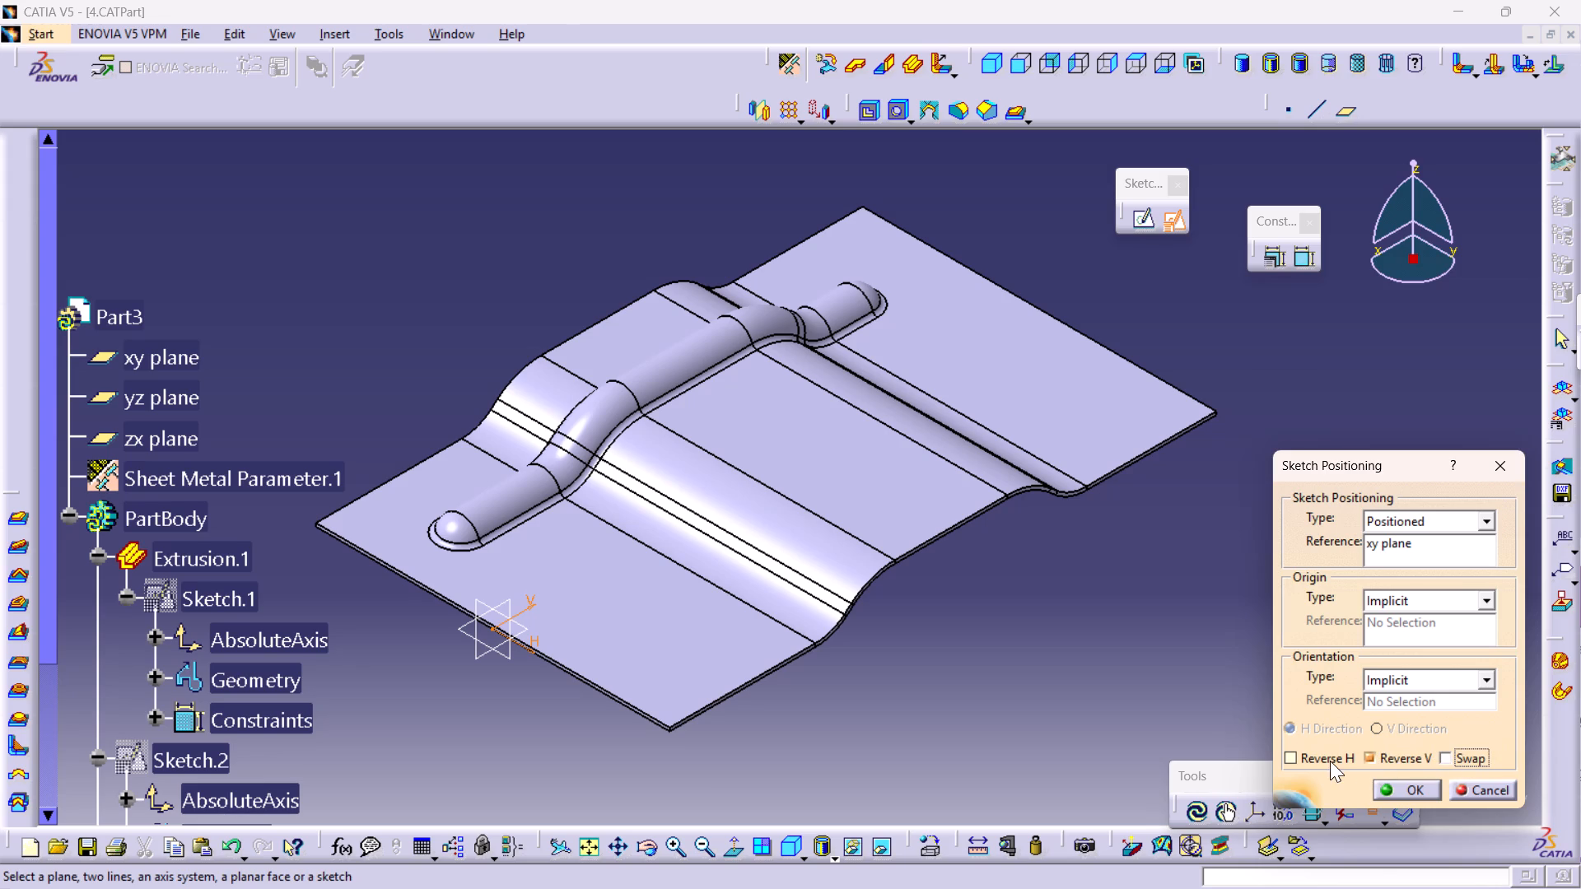
{"action": "left_click", "coordinate": [1387, 751]}
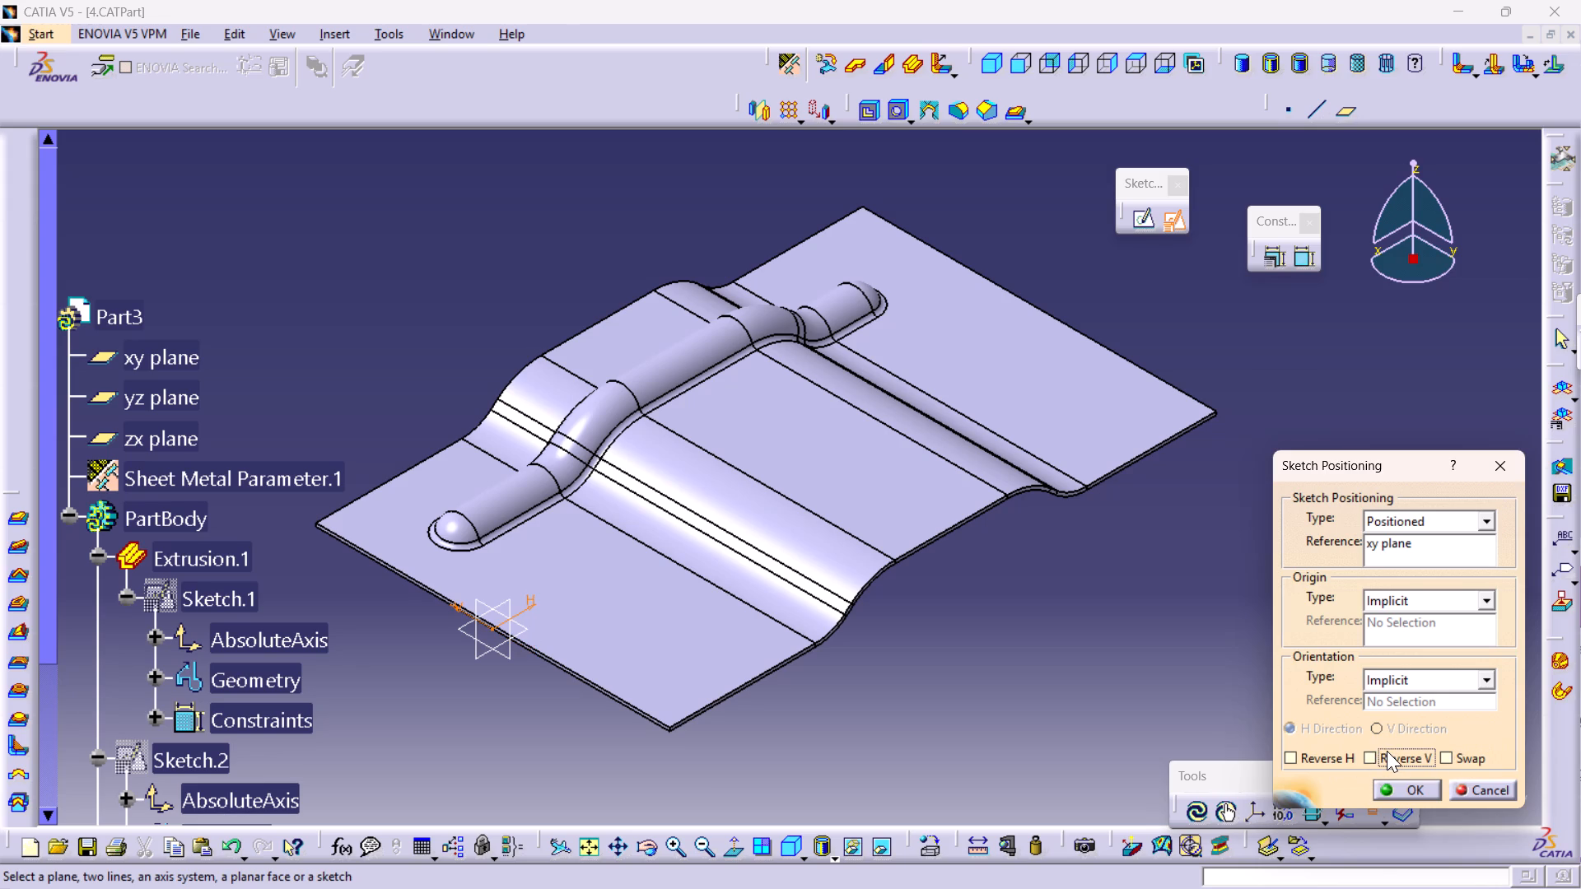
{"action": "left_click", "coordinate": [1387, 780]}
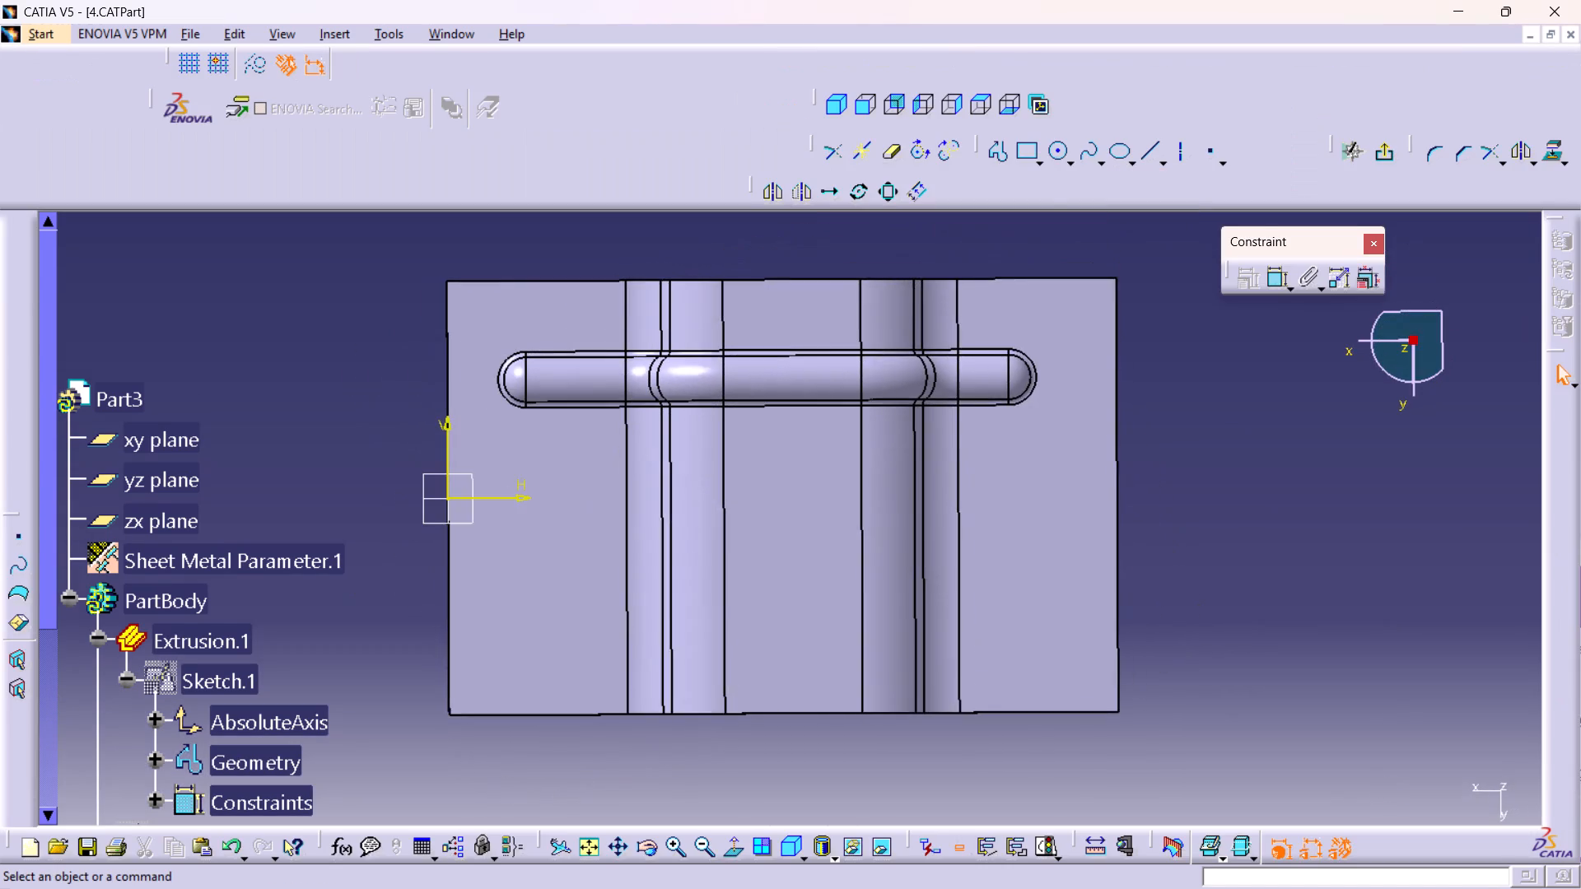
Draw a rectangle about 295 by 112 mm below the bead, crossing both bends and extending past the sheet's far and lower edges.
{"action": "middle_click_drag", "start_coordinate": [874, 587], "coordinate": [884, 629]}
{"action": "right_click", "coordinate": [874, 587]}
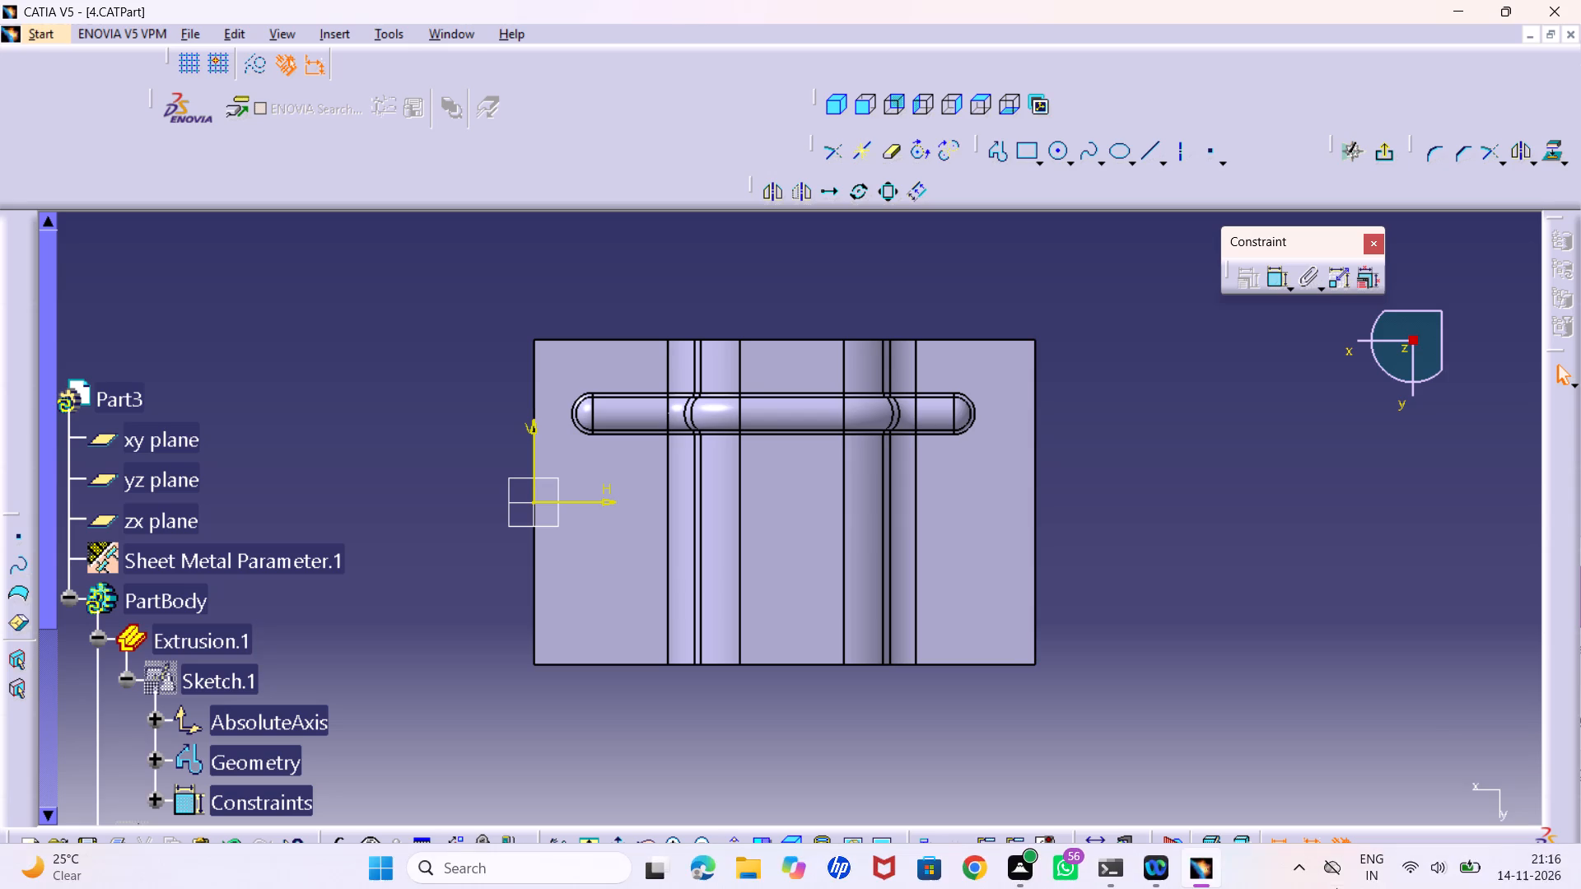
{"action": "middle_click_drag", "start_coordinate": [1115, 616], "coordinate": [1111, 552]}
{"action": "right_click", "coordinate": [1115, 616]}
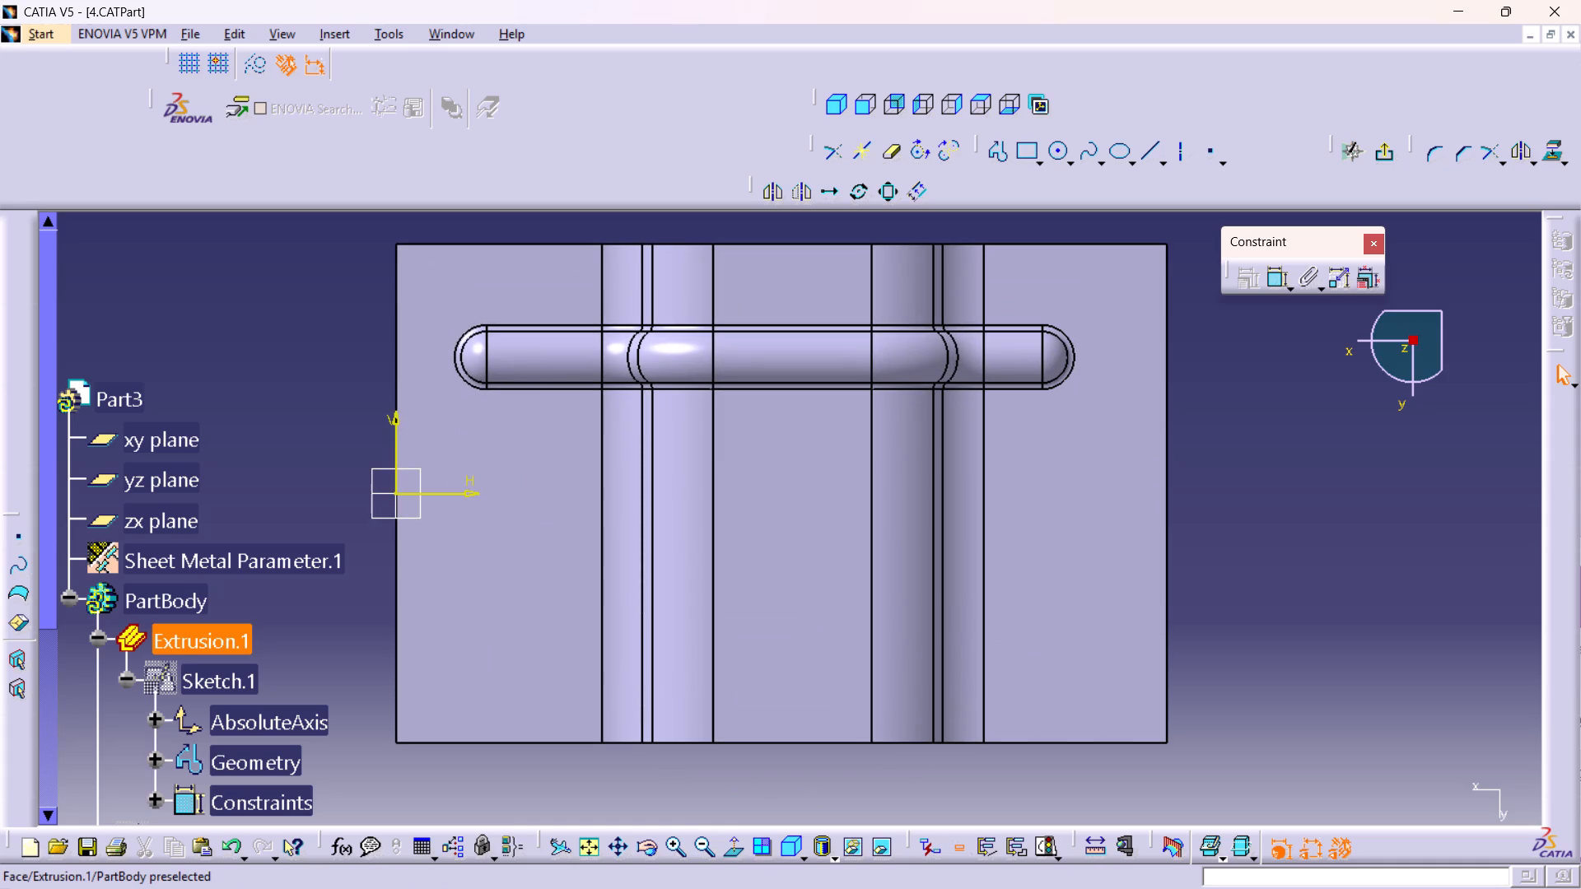
{"action": "double_click", "coordinate": [1023, 155]}
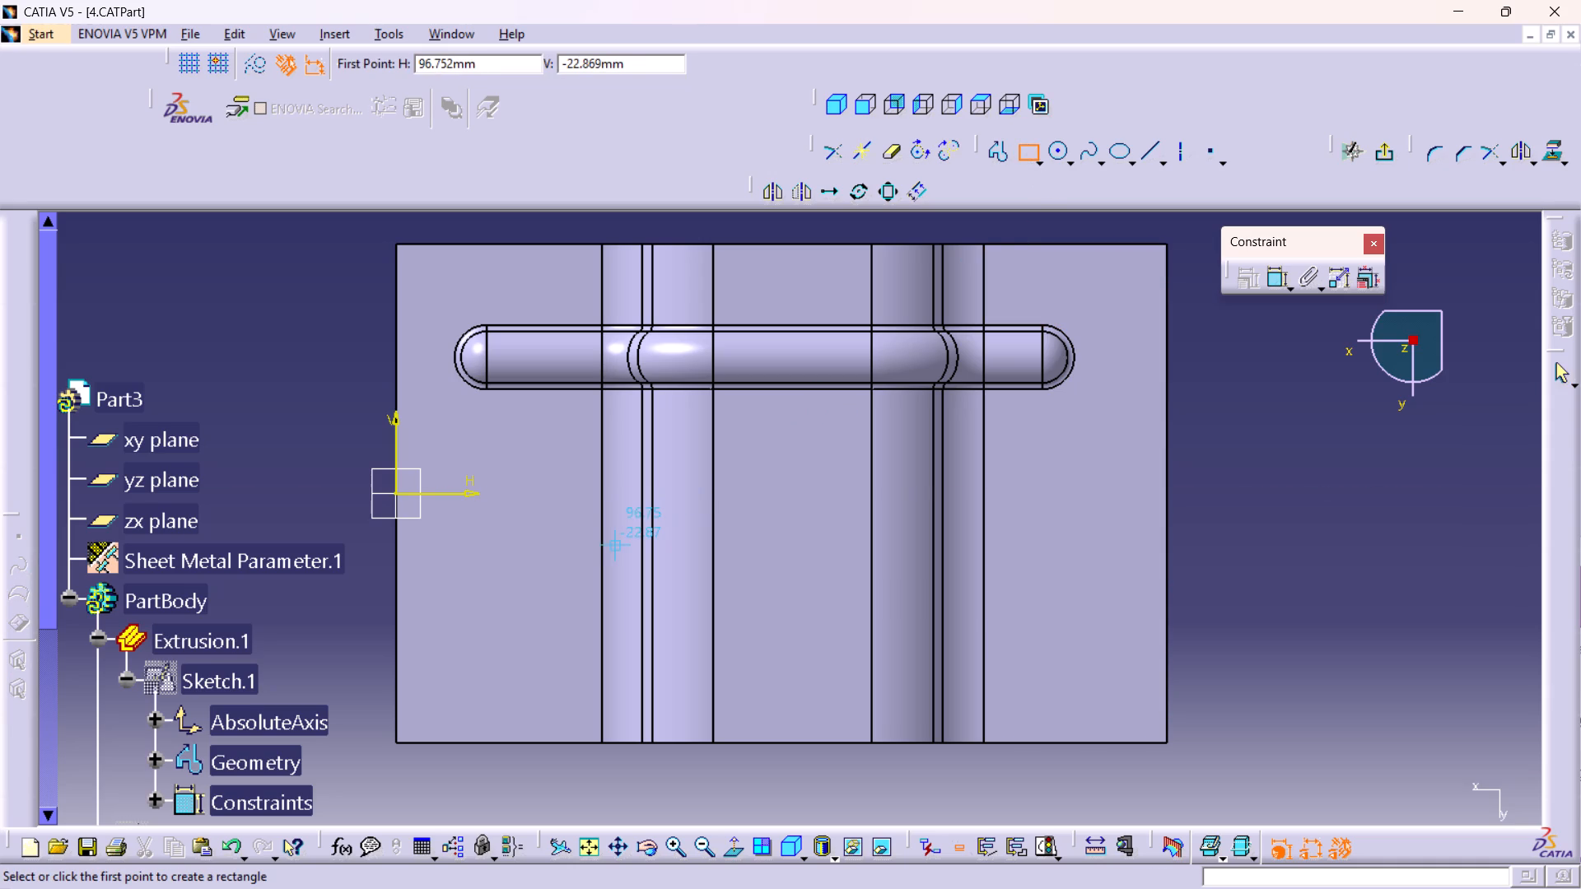
{"action": "left_click", "coordinate": [570, 524]}
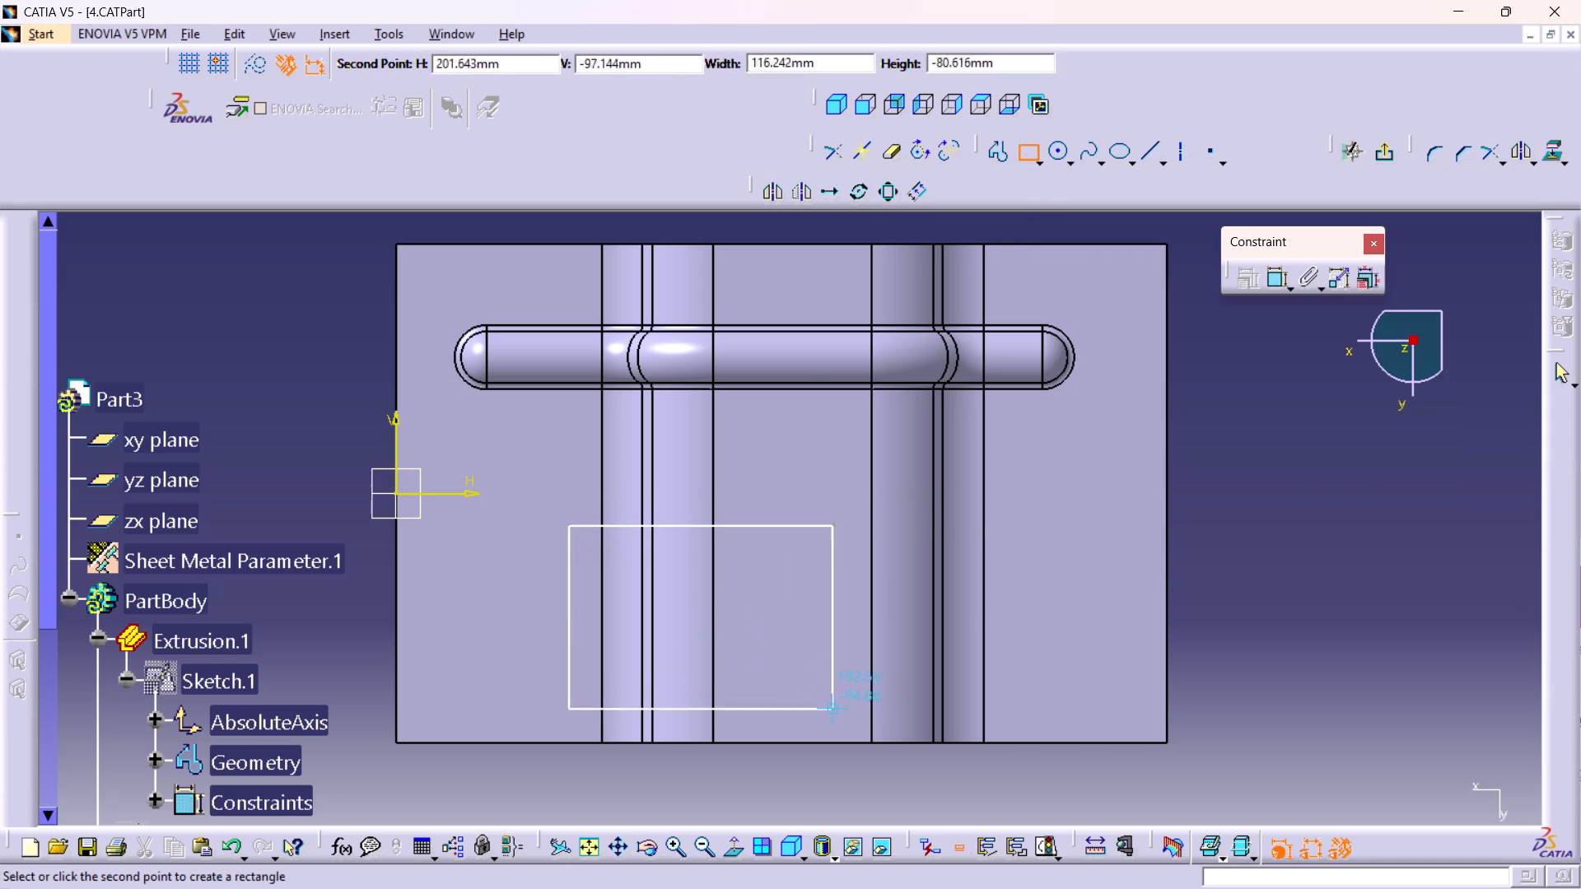
{"action": "left_click", "coordinate": [1238, 779]}
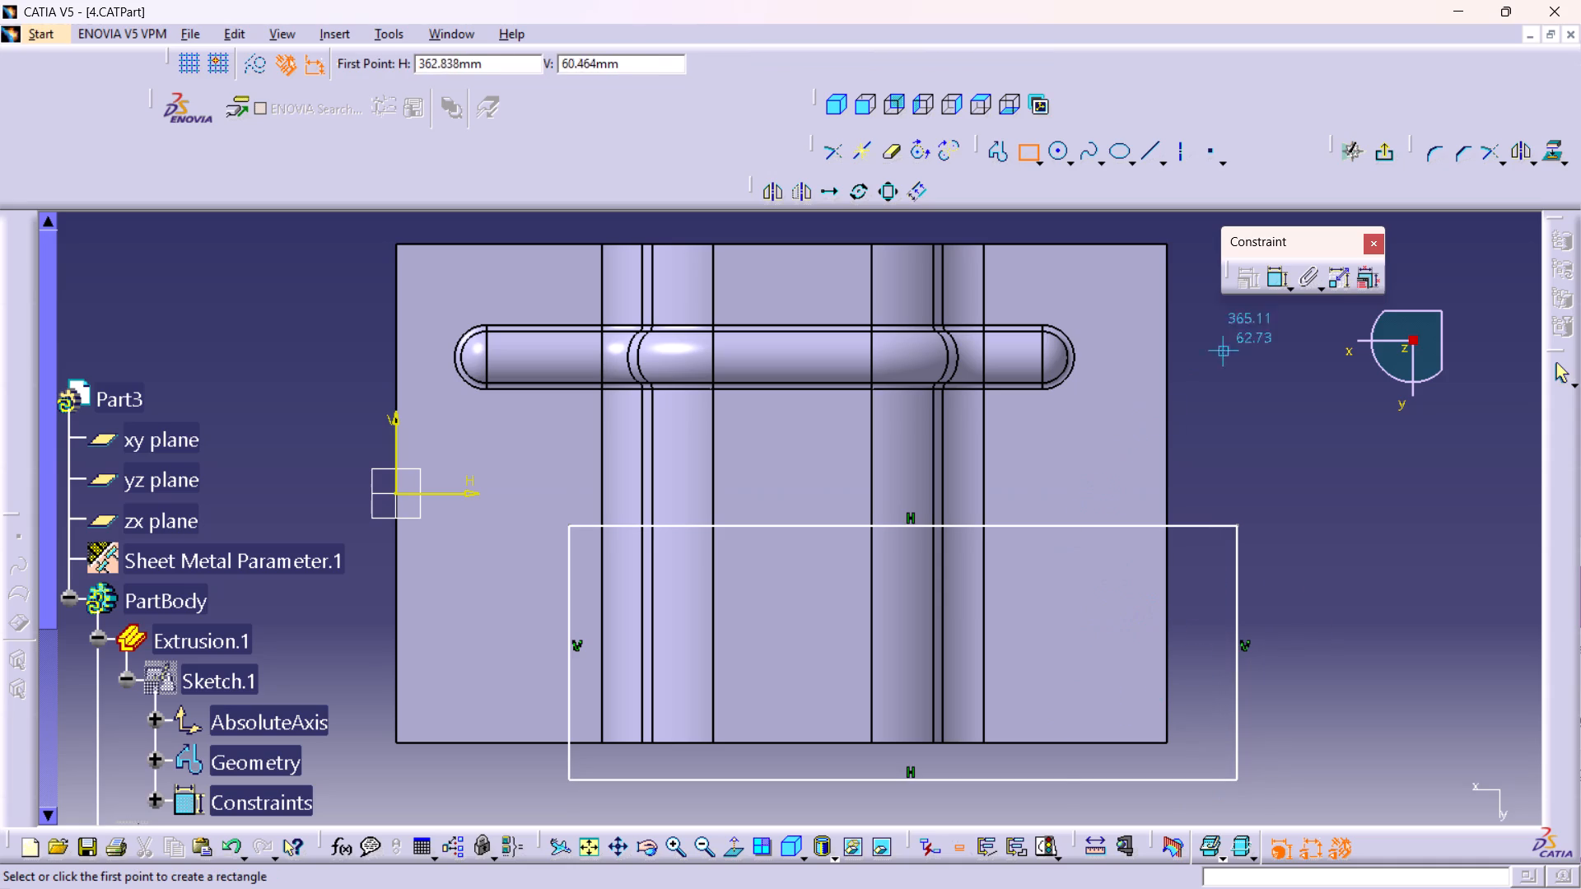
Add dimensional constraints to the new rectangle.
{"action": "double_click", "coordinate": [1273, 276]}
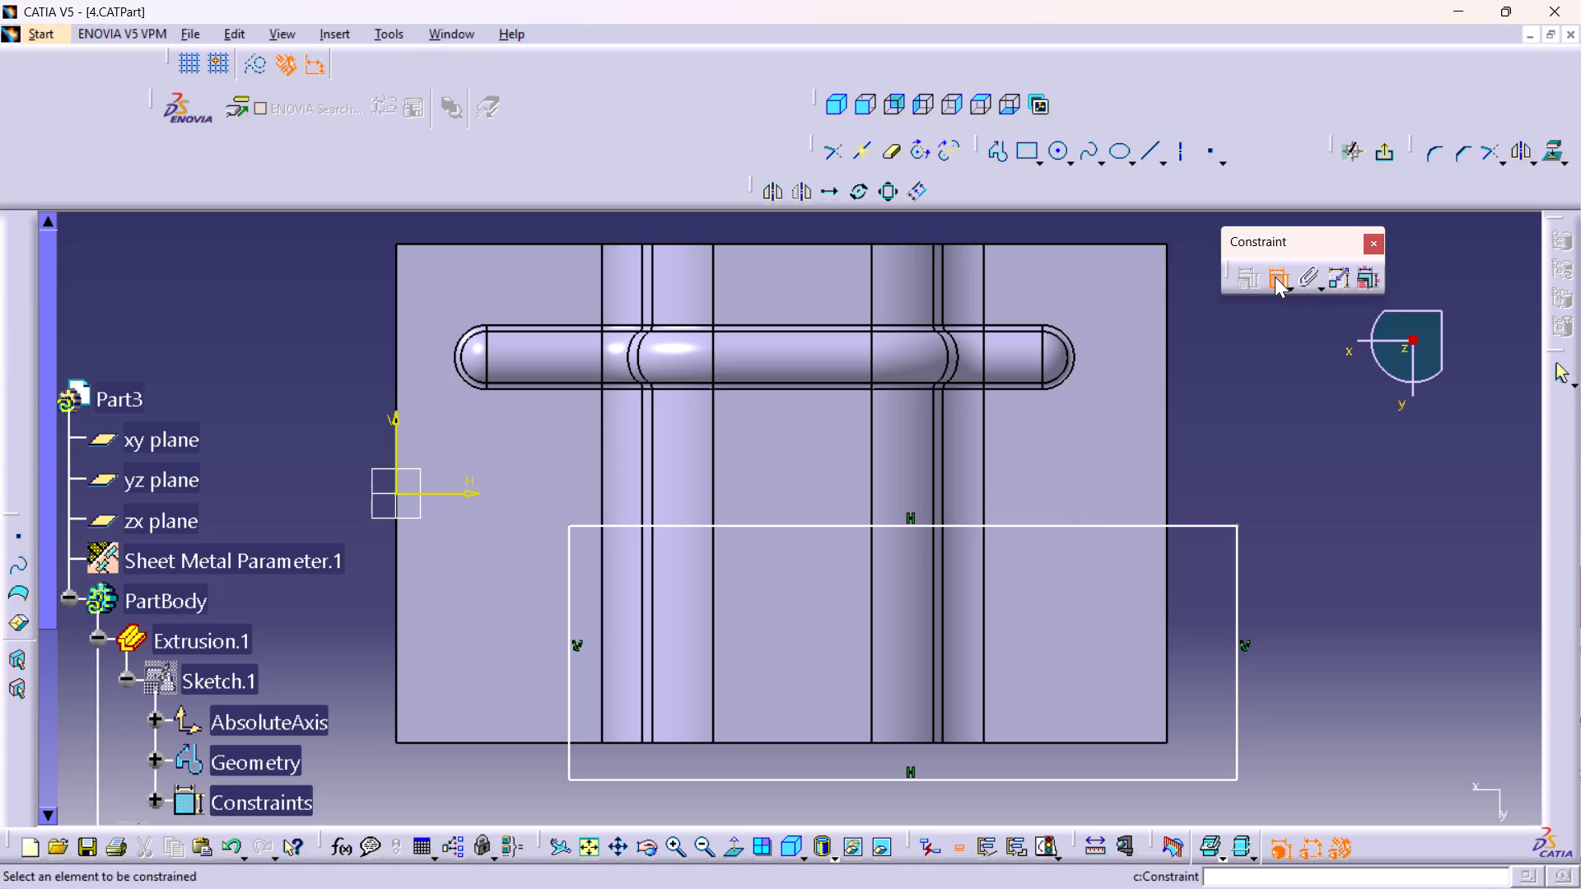
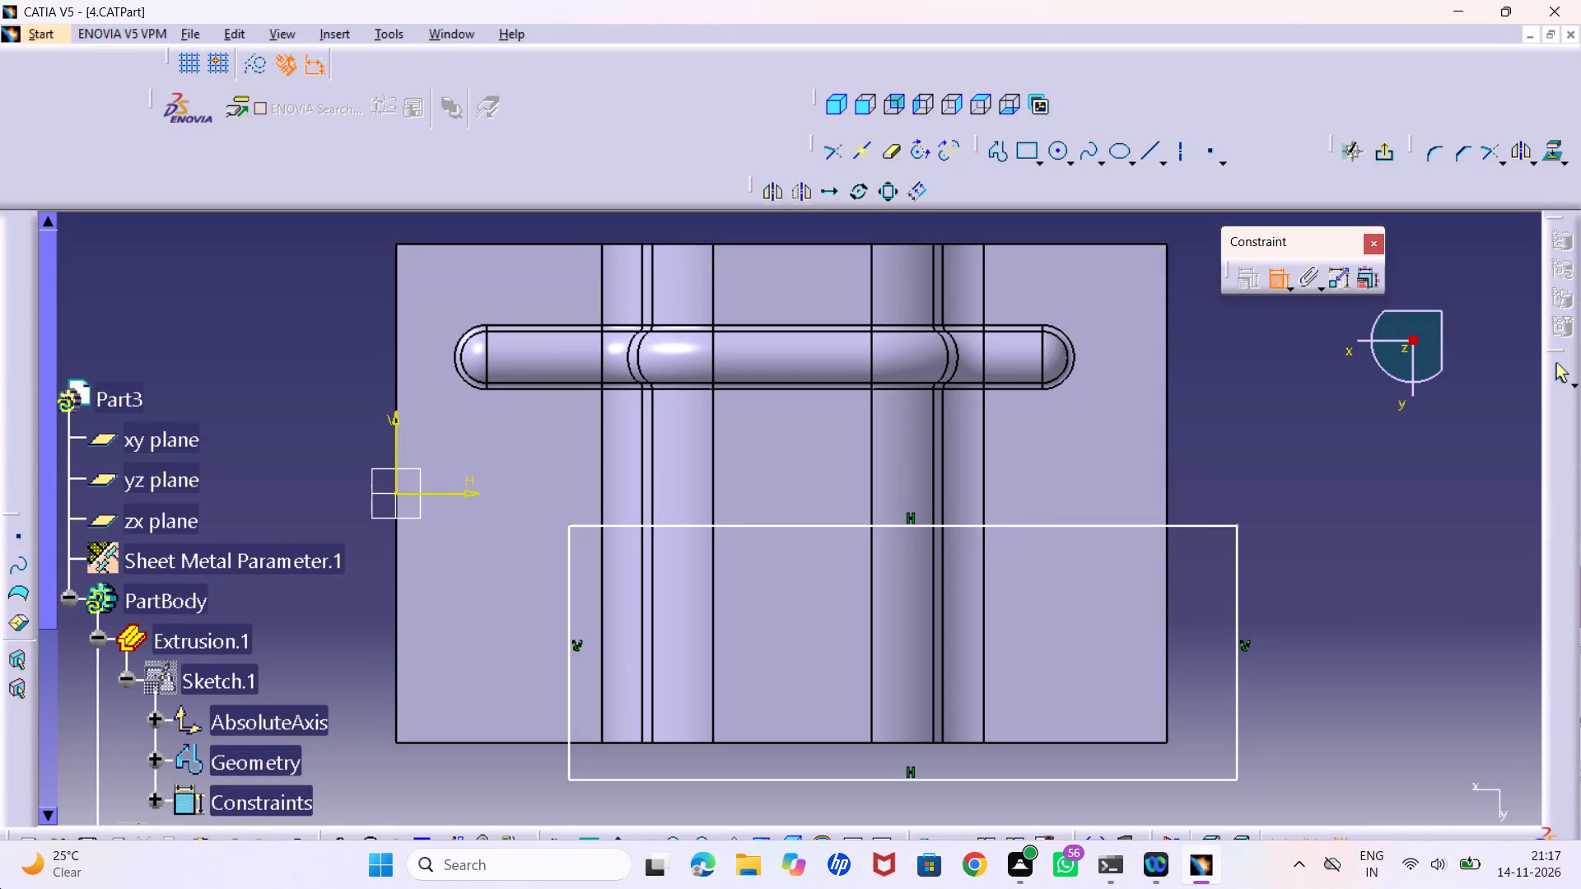
Round the rectangle's upper corner nearest the sketch origin with a 30 mm radius.
{"action": "double_click", "coordinate": [1439, 152]}
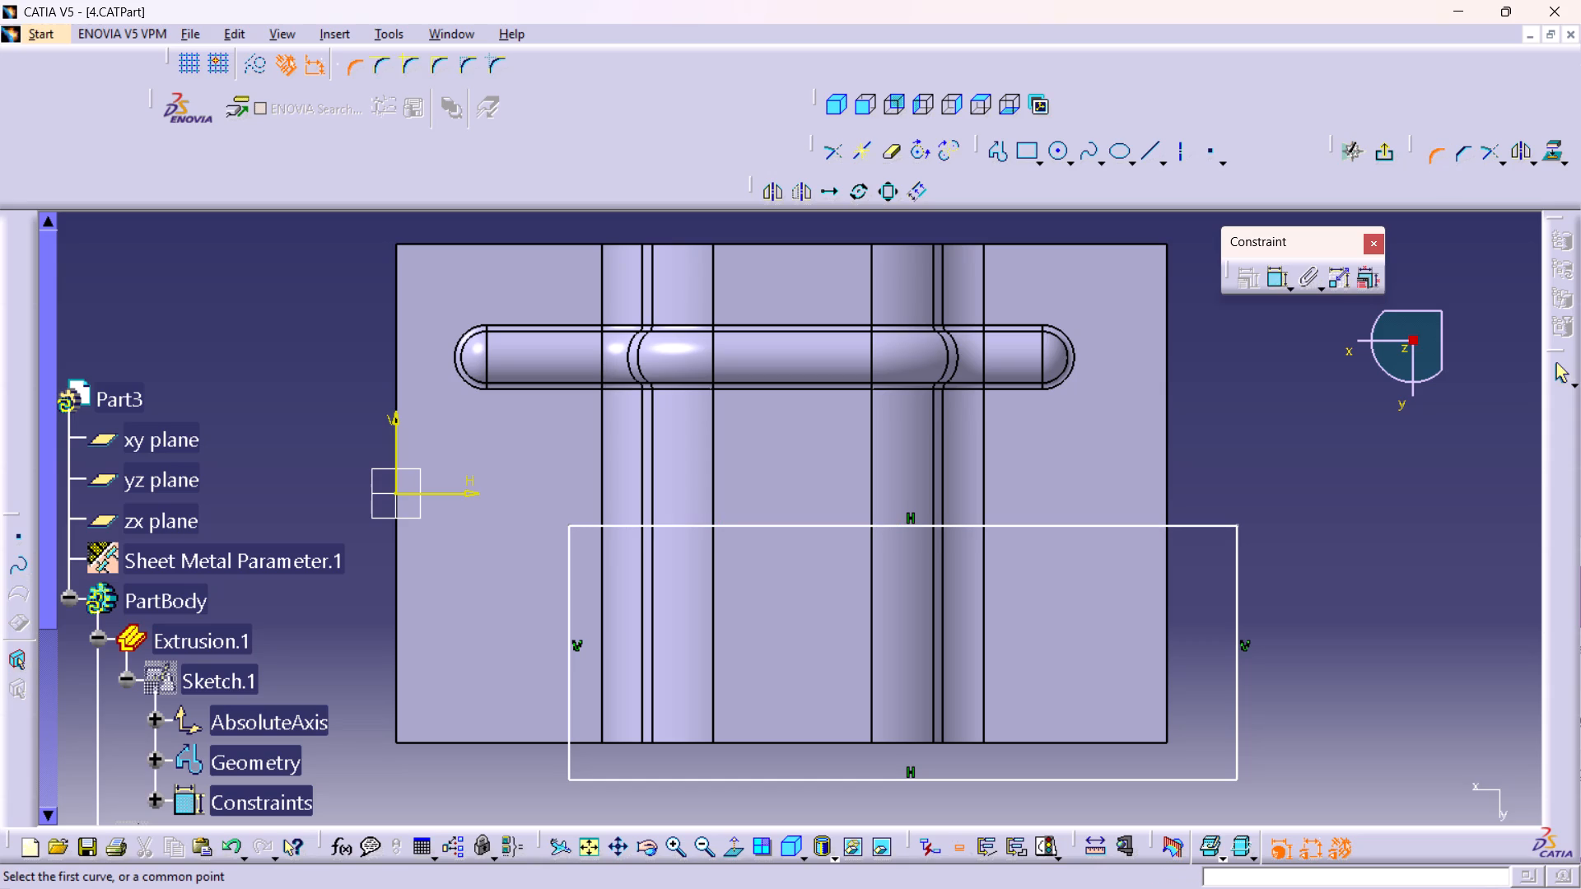
{"action": "left_click", "coordinate": [574, 574]}
{"action": "left_click", "coordinate": [609, 525]}
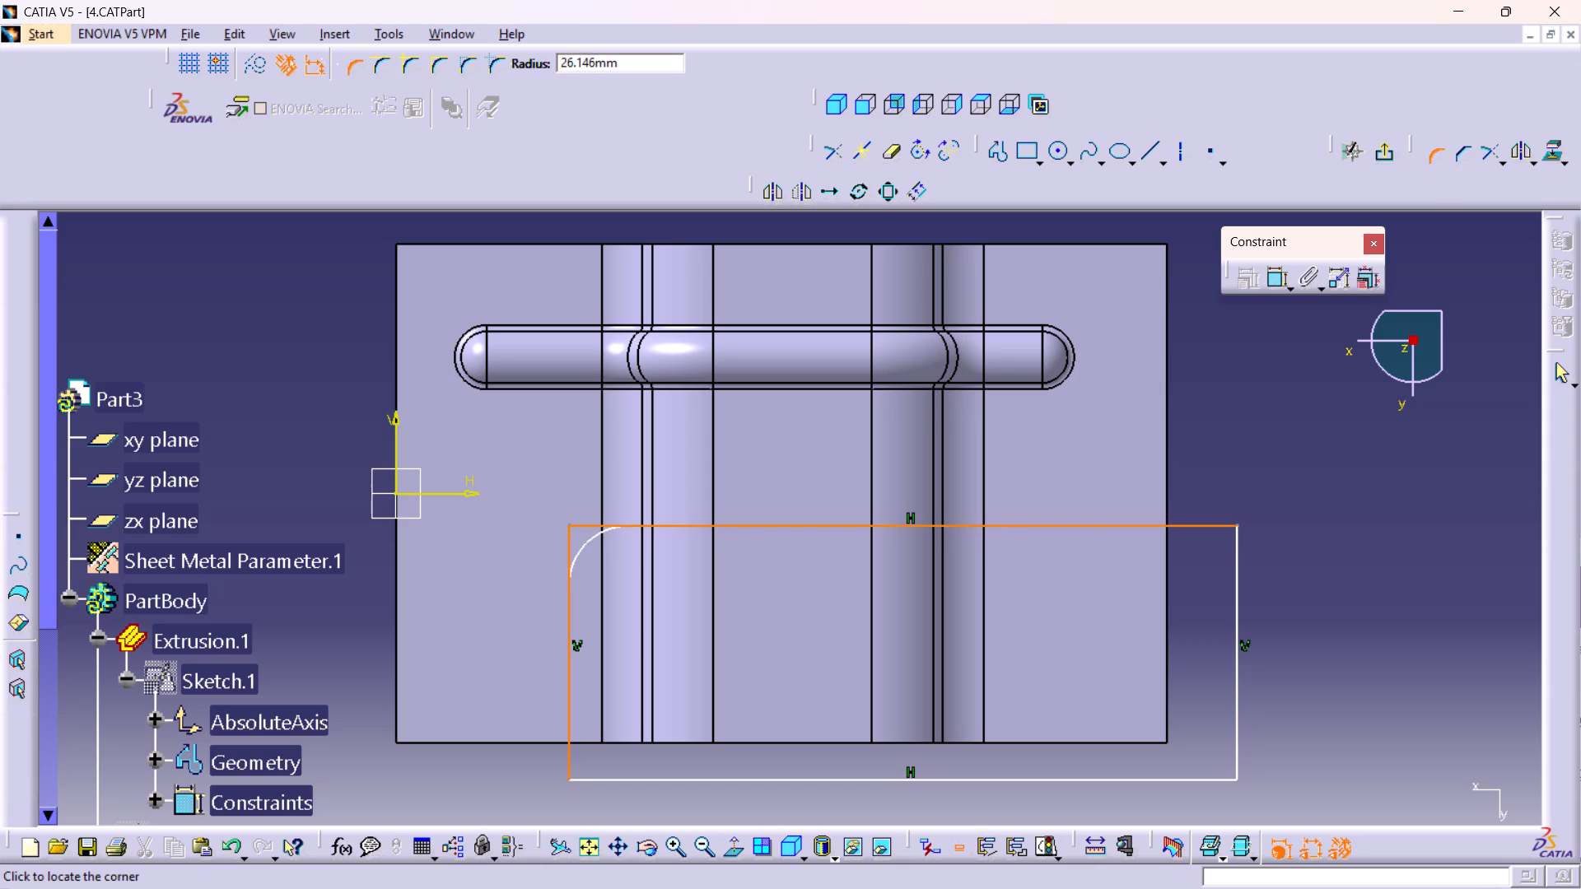
{"action": "left_click", "coordinate": [583, 549]}
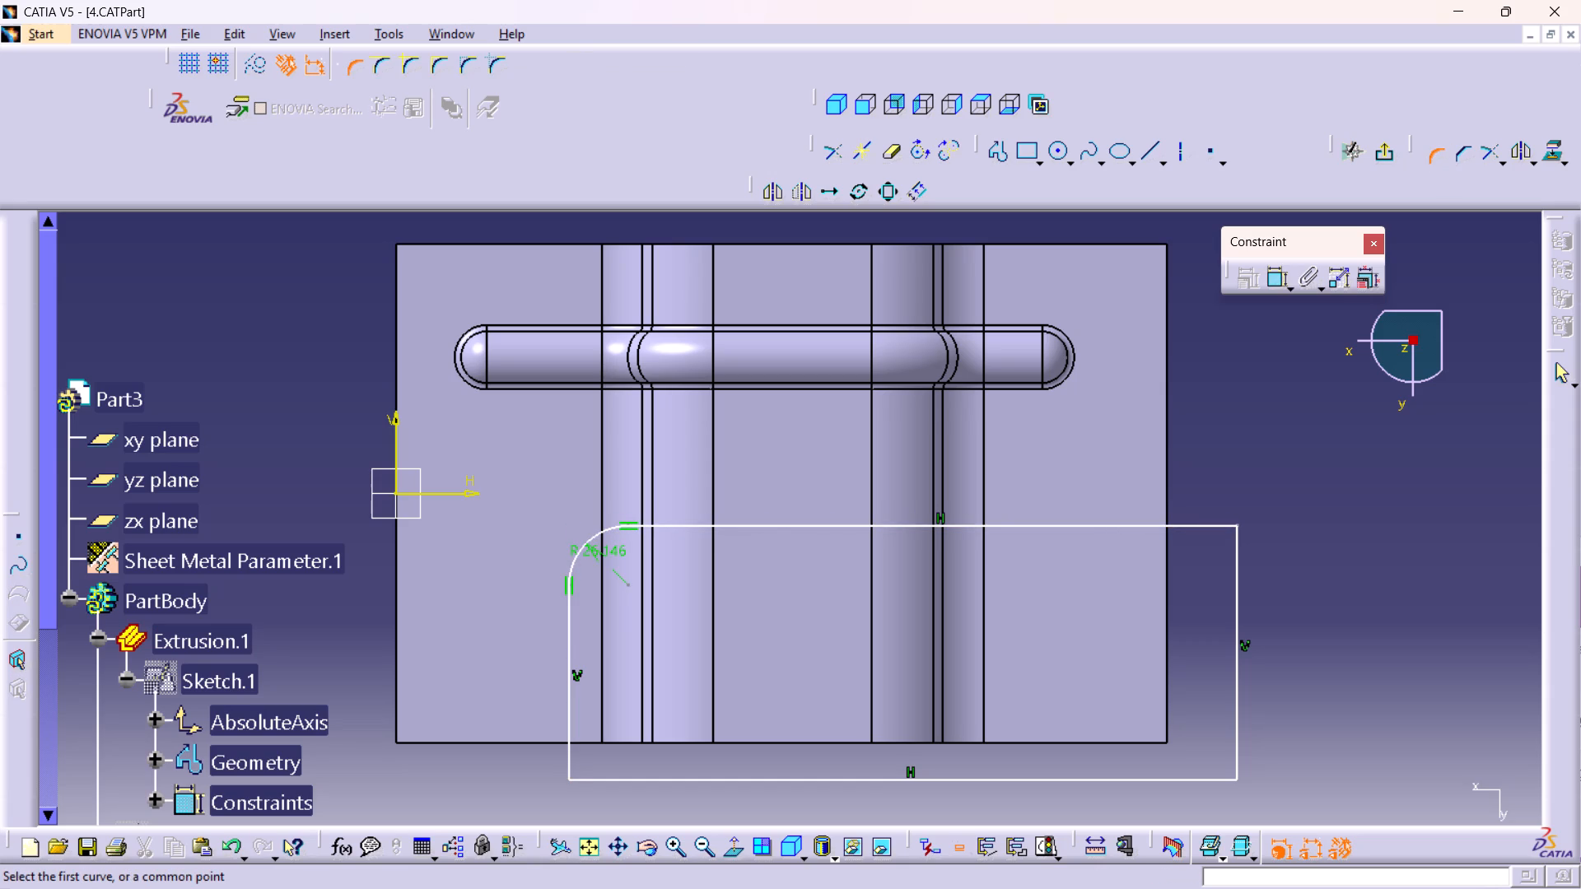
{"action": "double_click", "coordinate": [612, 553]}
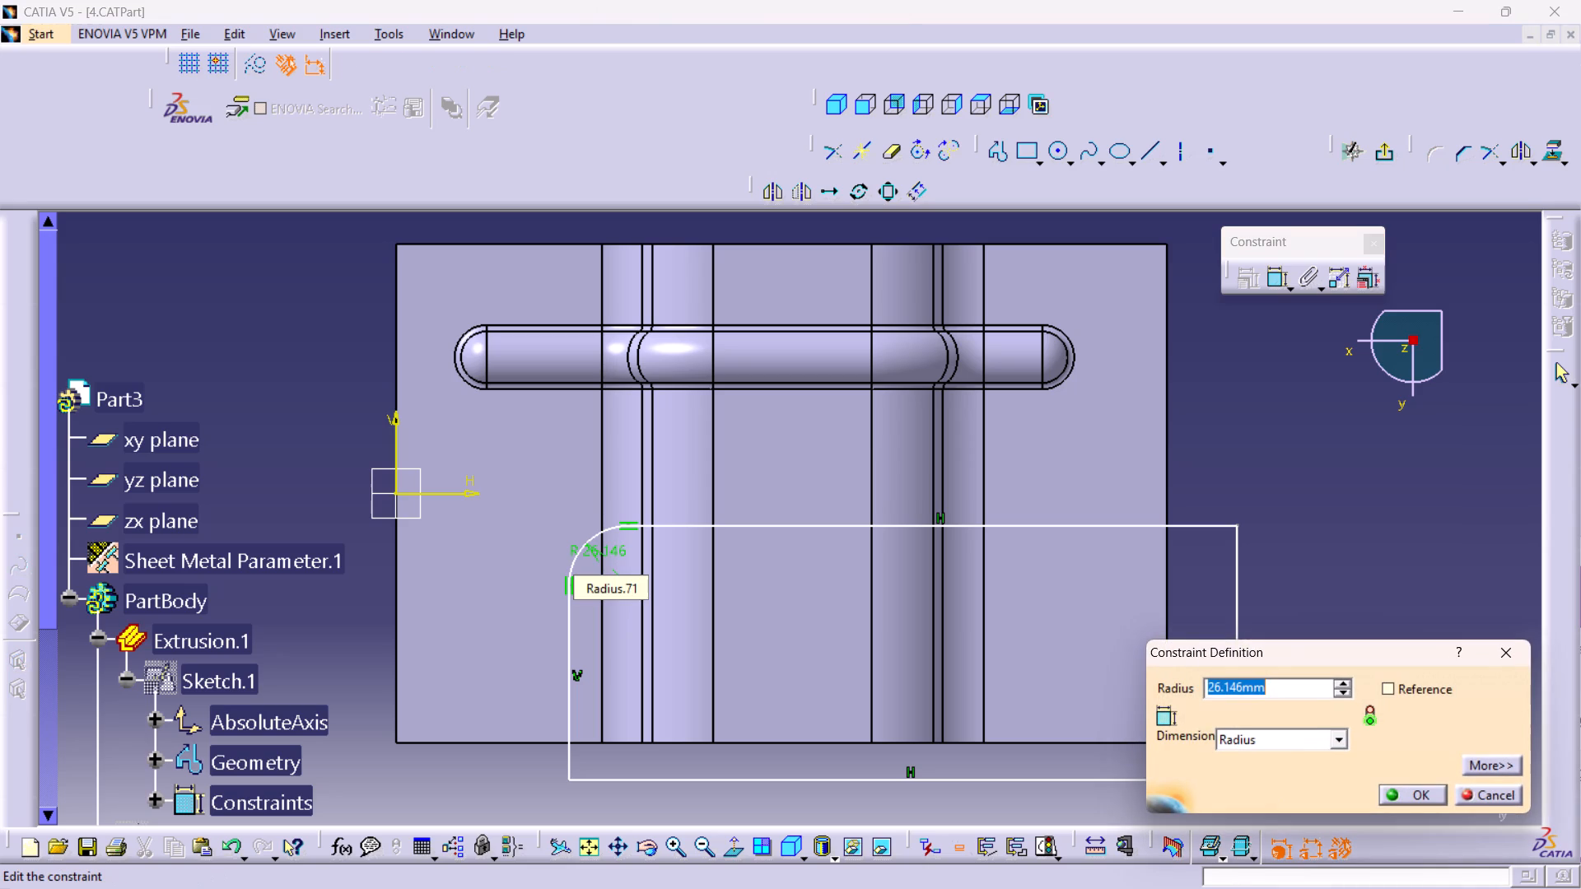
{"action": "type", "text": "30"}
{"action": "key", "text": "Return"}
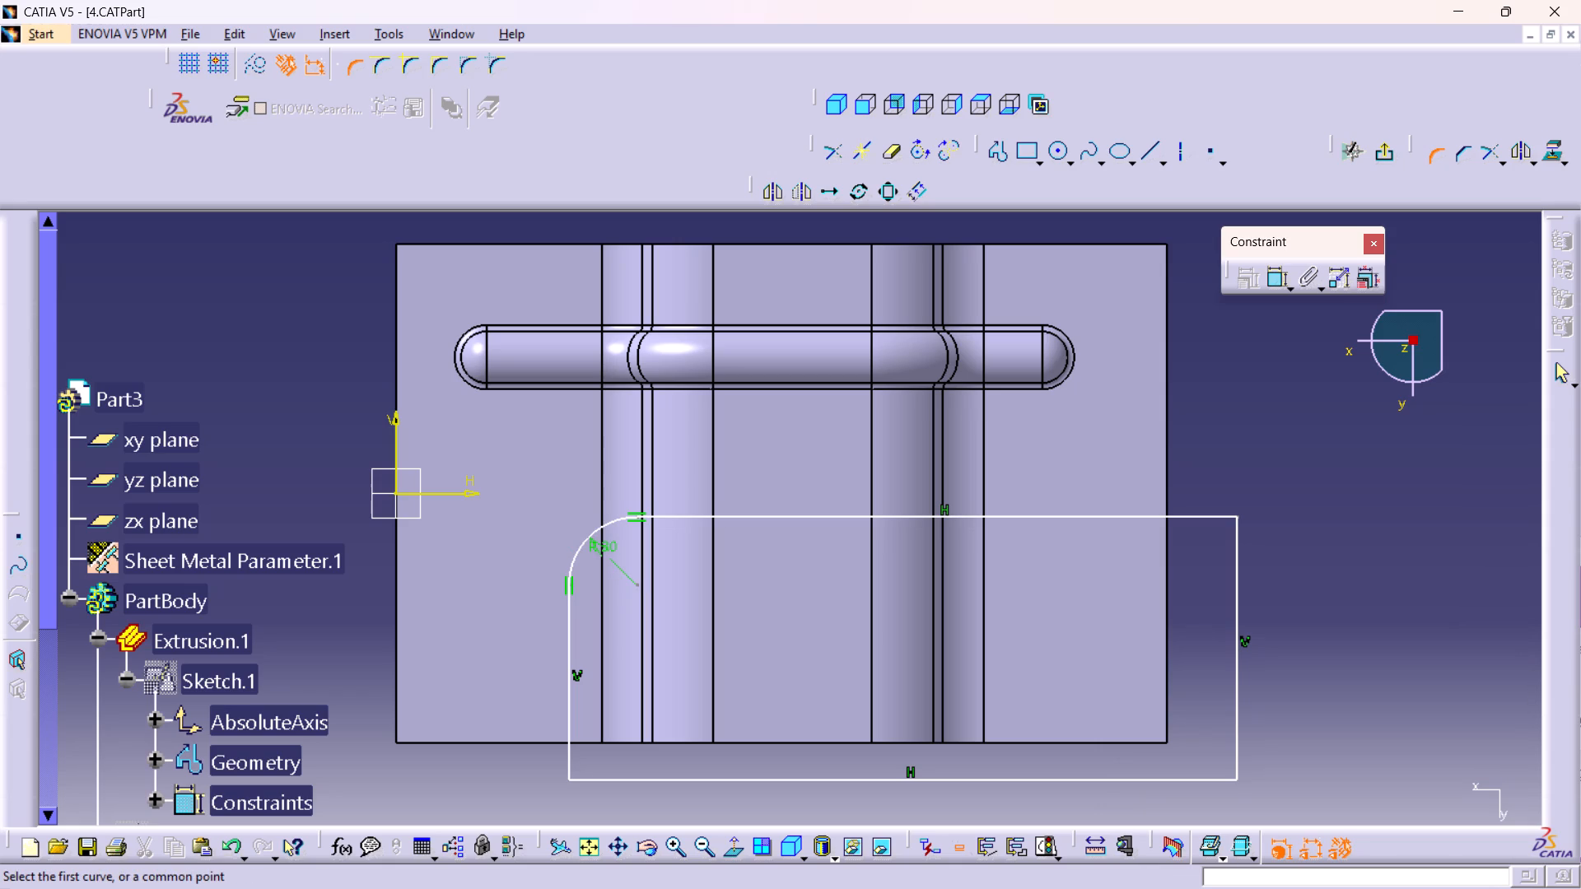
Dimension the rectangle's rounded-side vertical line 85 mm from the sheet's edge along the V axis.
{"action": "middle_click_drag", "start_coordinate": [572, 614], "coordinate": [581, 570]}
{"action": "right_click", "coordinate": [572, 614]}
{"action": "middle_click_drag", "start_coordinate": [604, 585], "coordinate": [683, 527]}
{"action": "right_click", "coordinate": [674, 496]}
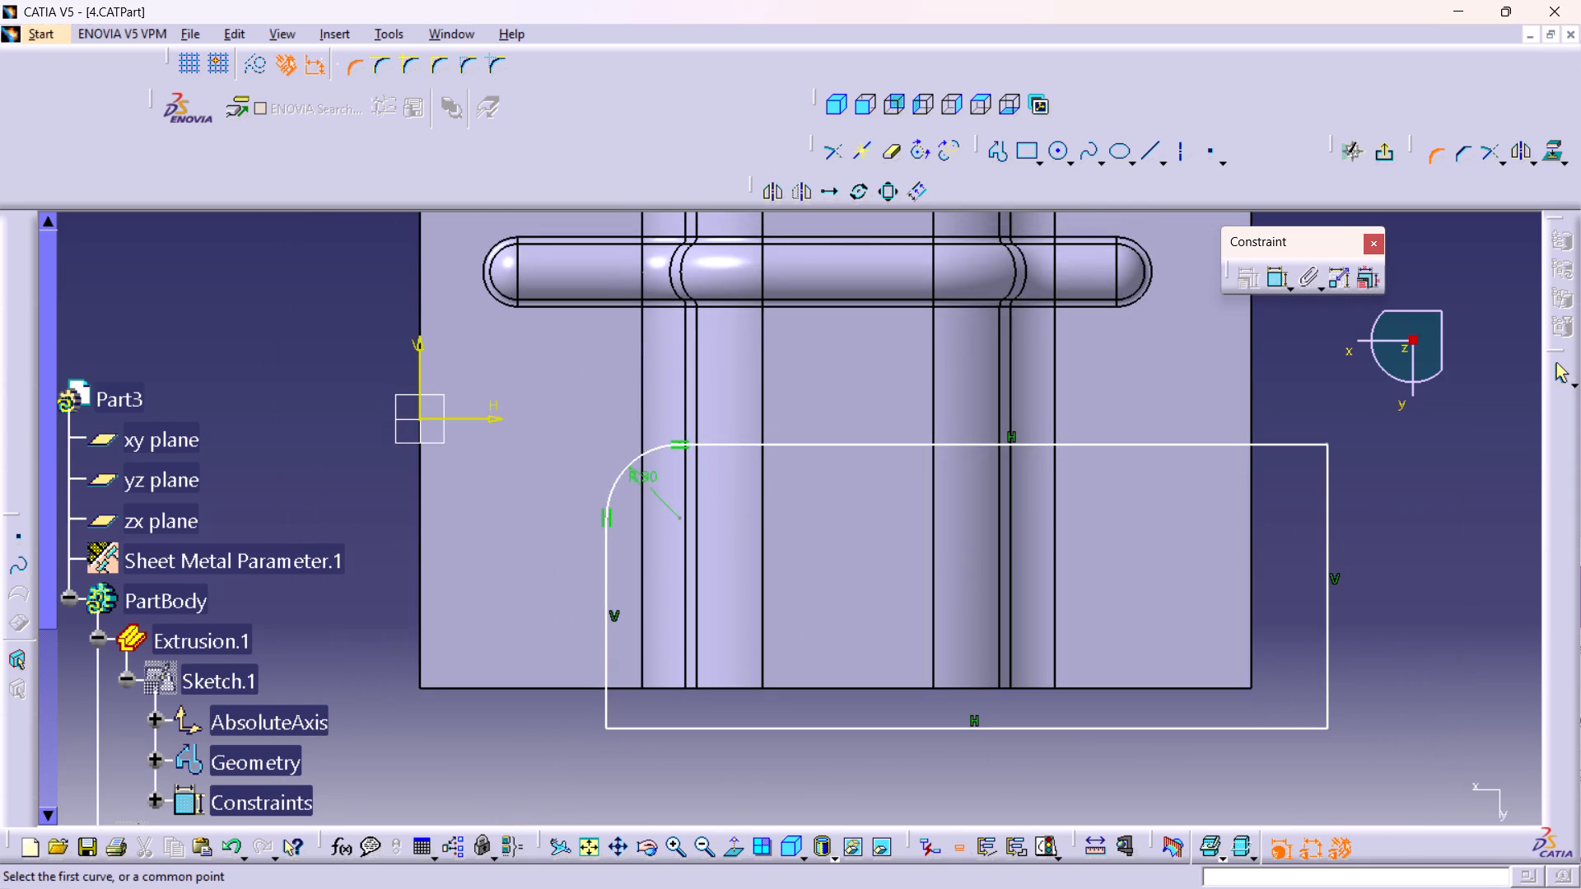
{"action": "double_click", "coordinate": [1280, 283]}
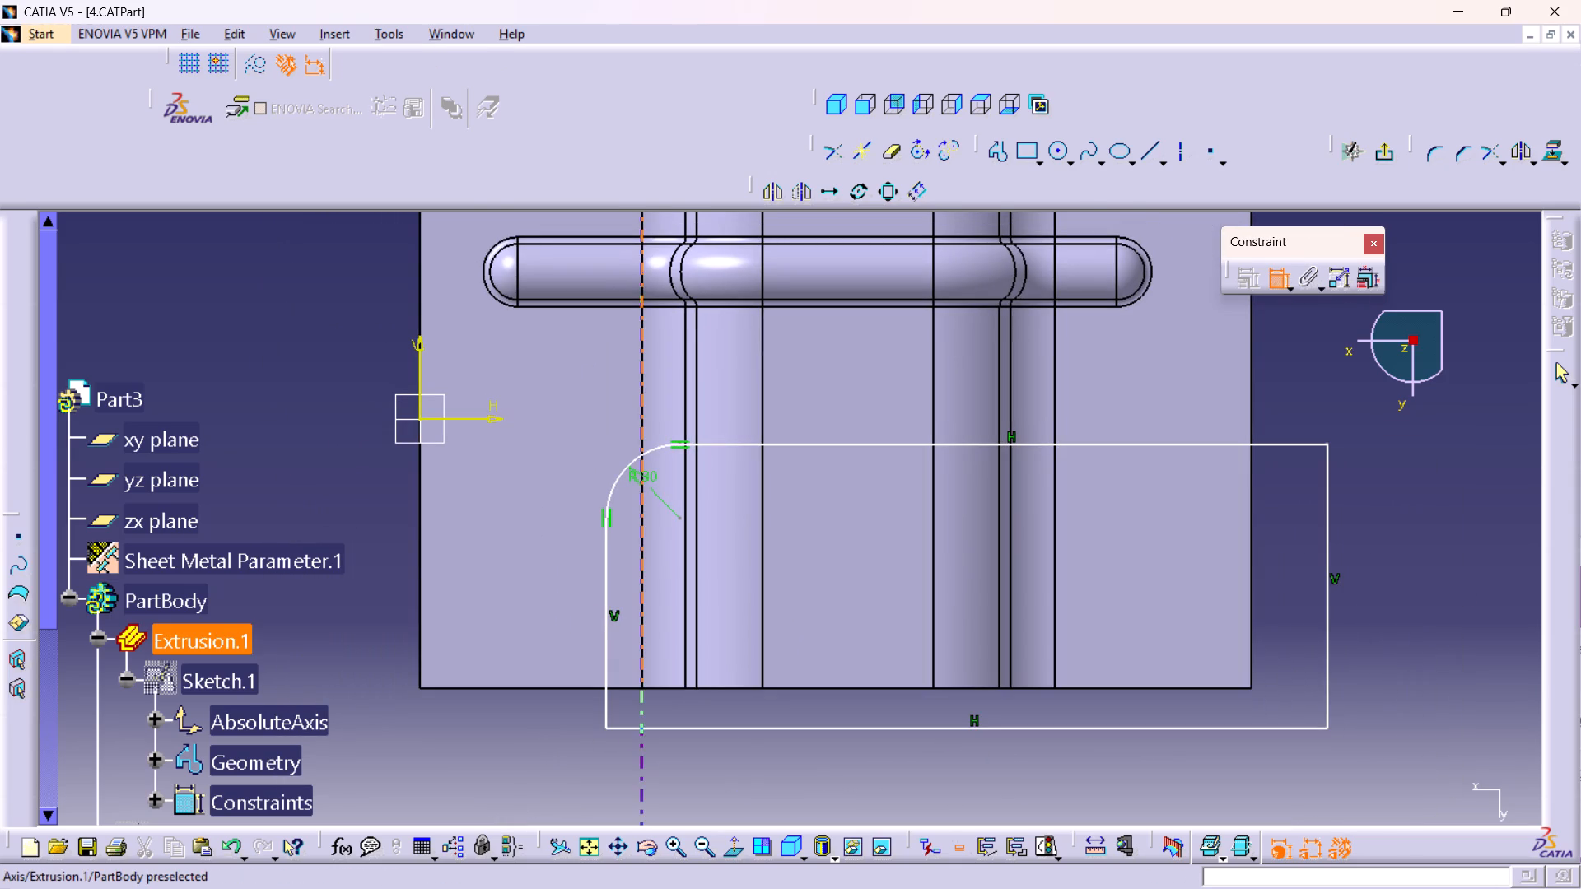
{"action": "left_click", "coordinate": [417, 519]}
{"action": "left_click", "coordinate": [604, 567]}
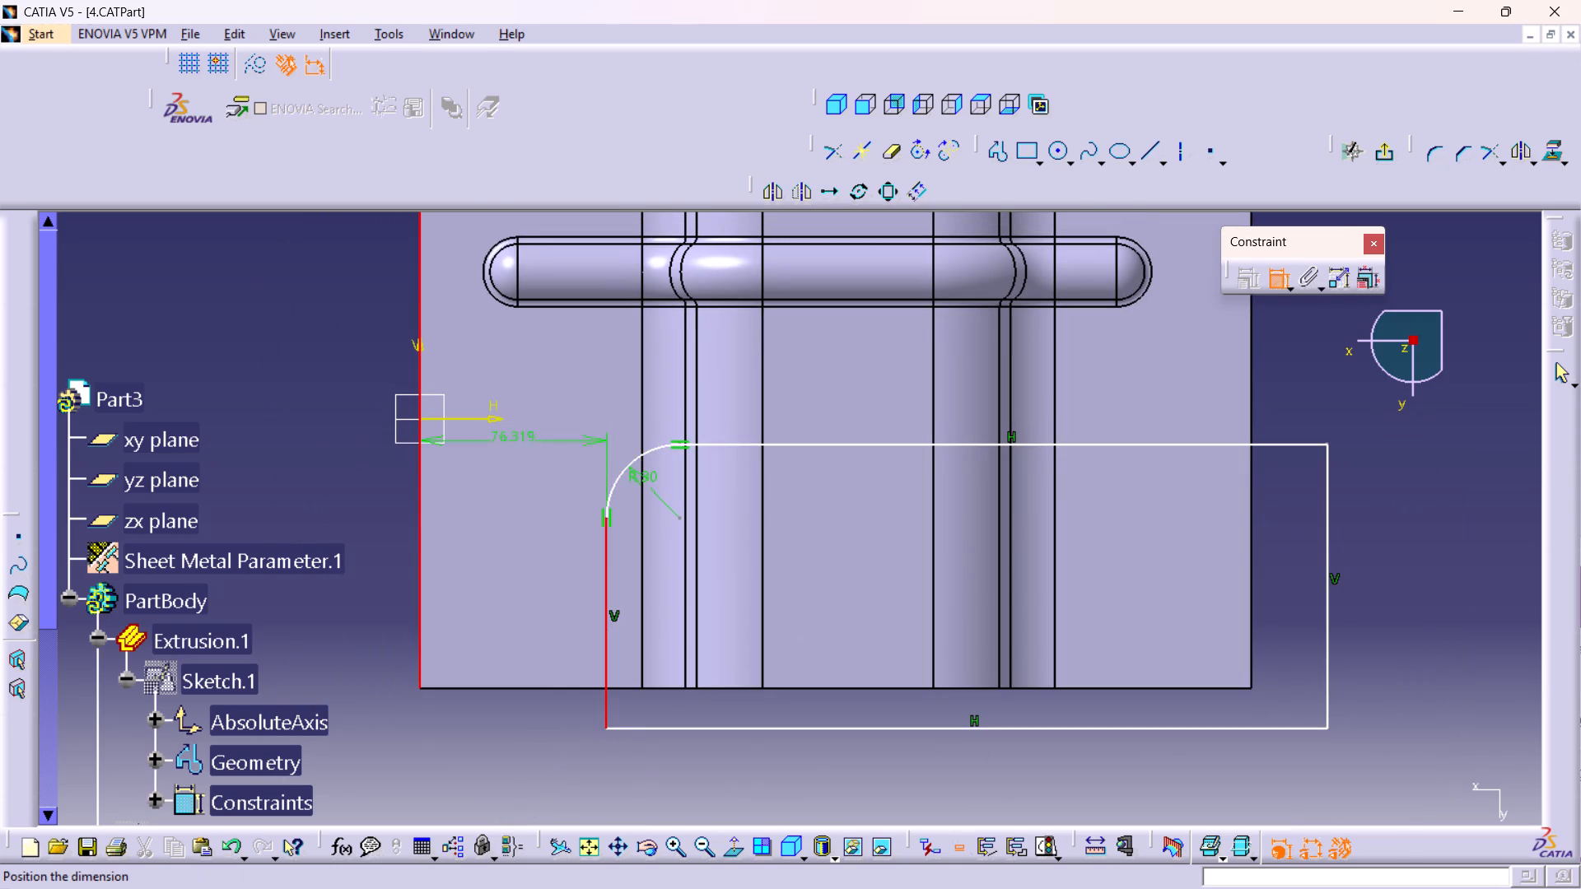
{"action": "left_click", "coordinate": [501, 738]}
{"action": "double_click", "coordinate": [492, 731]}
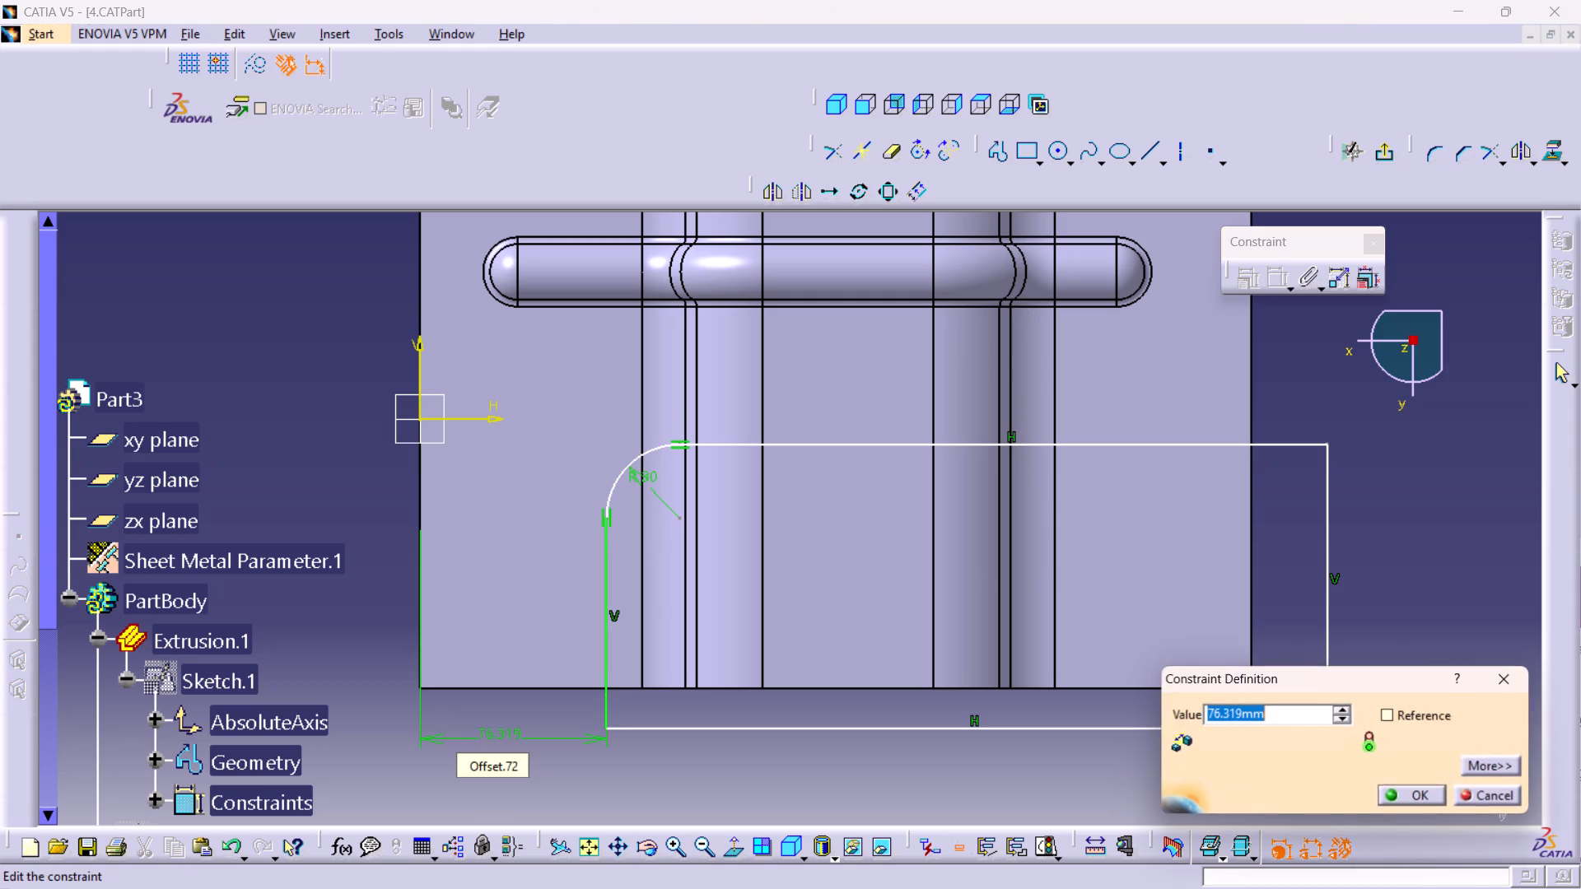
{"action": "type", "text": "85"}
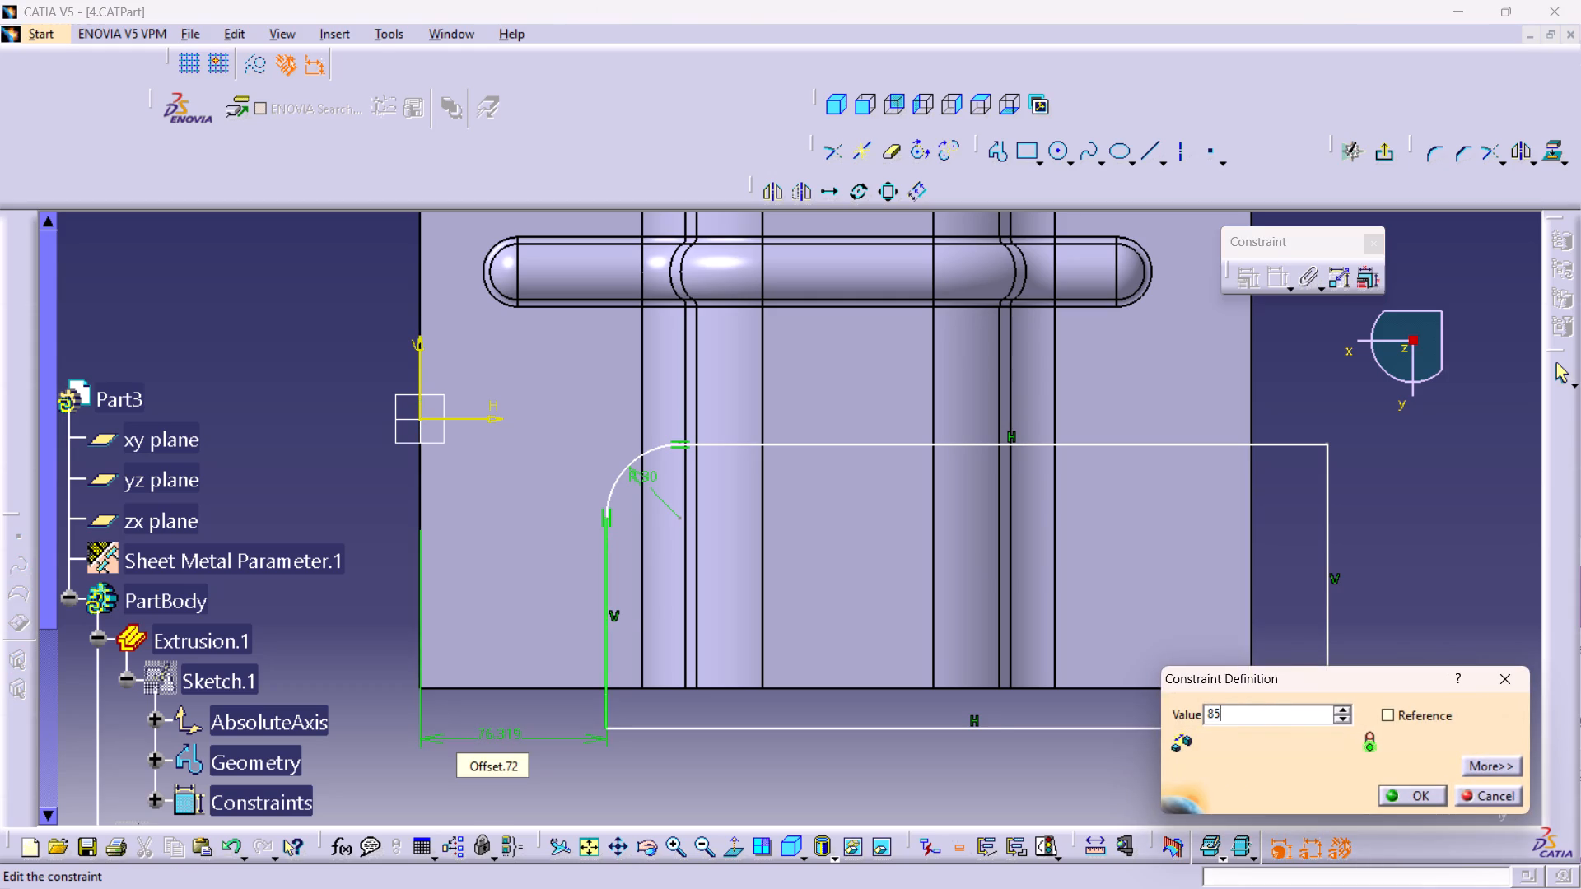
{"action": "key", "text": "Return"}
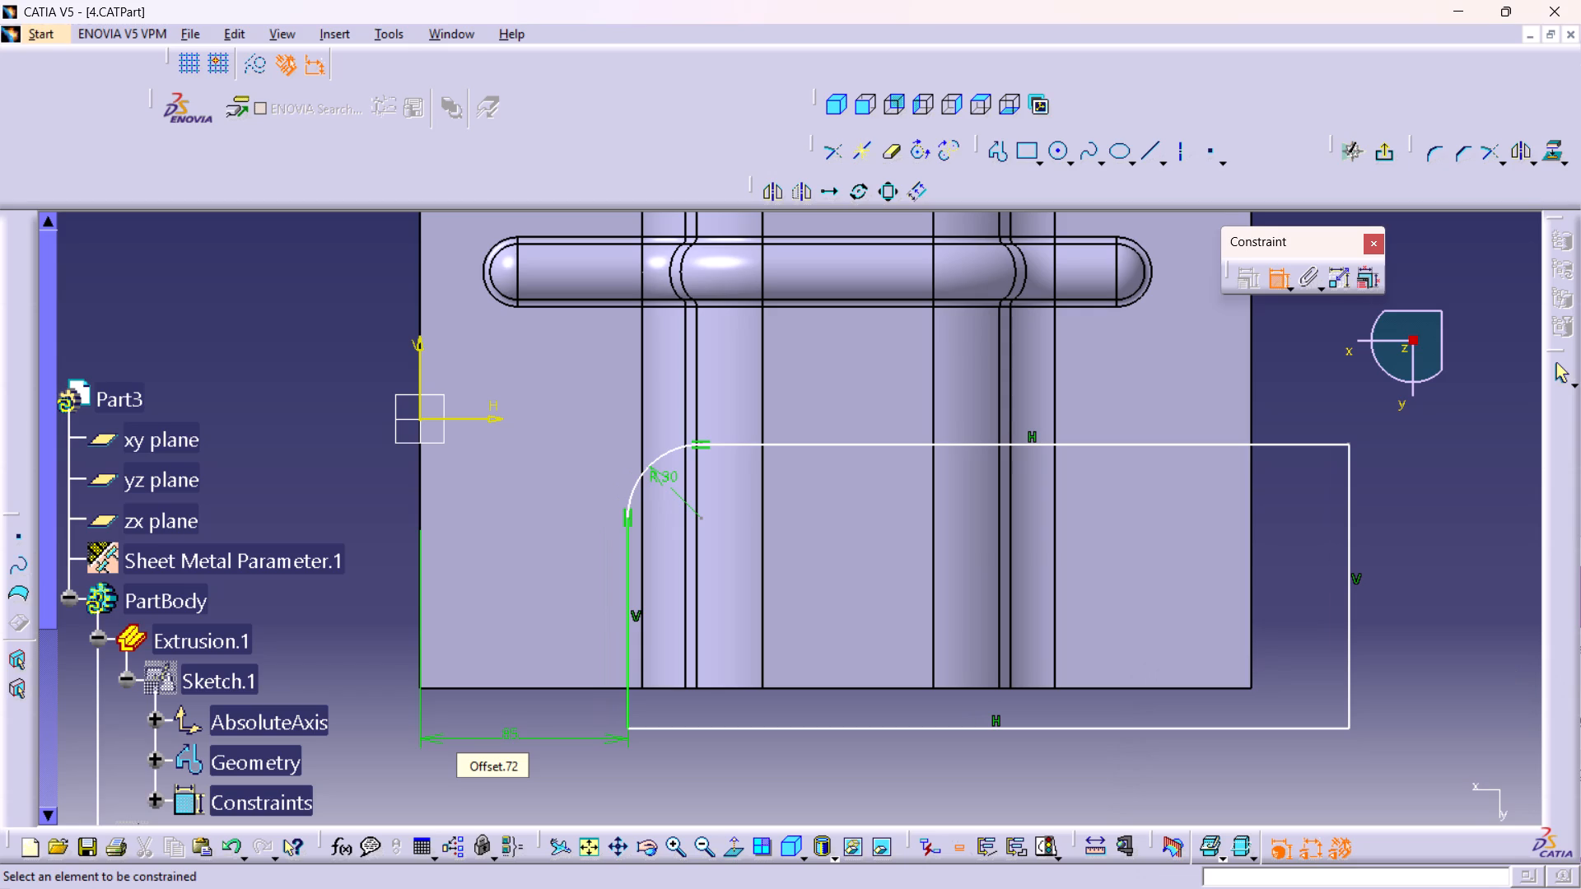
Make the rectangle's bottom line and far vertical line coincident with the sheet's matching outer edges.
{"action": "left_click", "coordinate": [790, 729]}
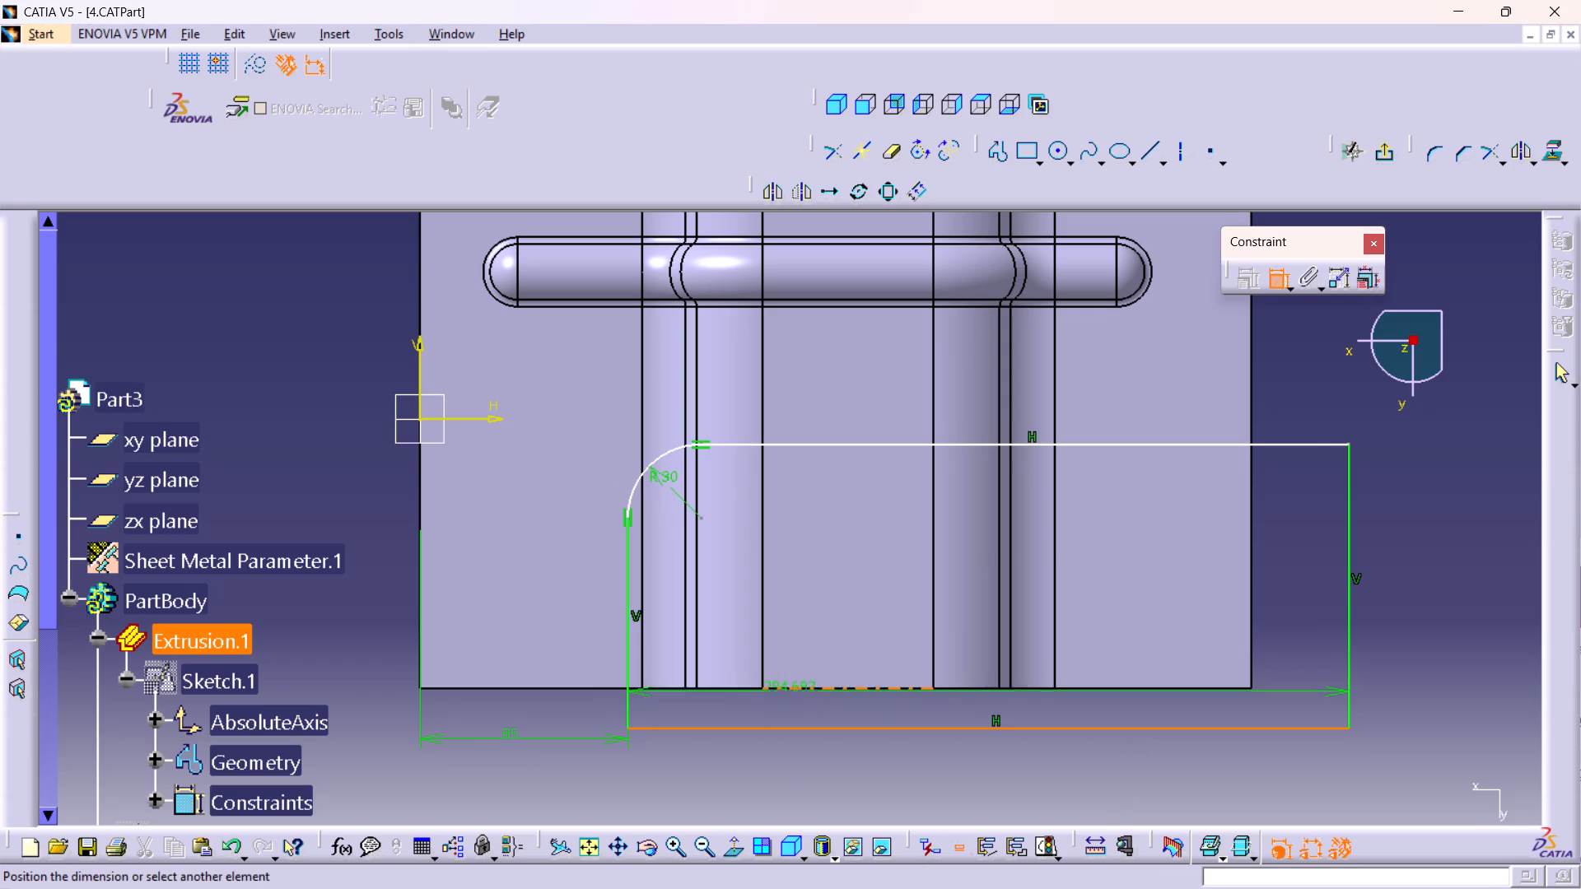
{"action": "left_click", "coordinate": [855, 691]}
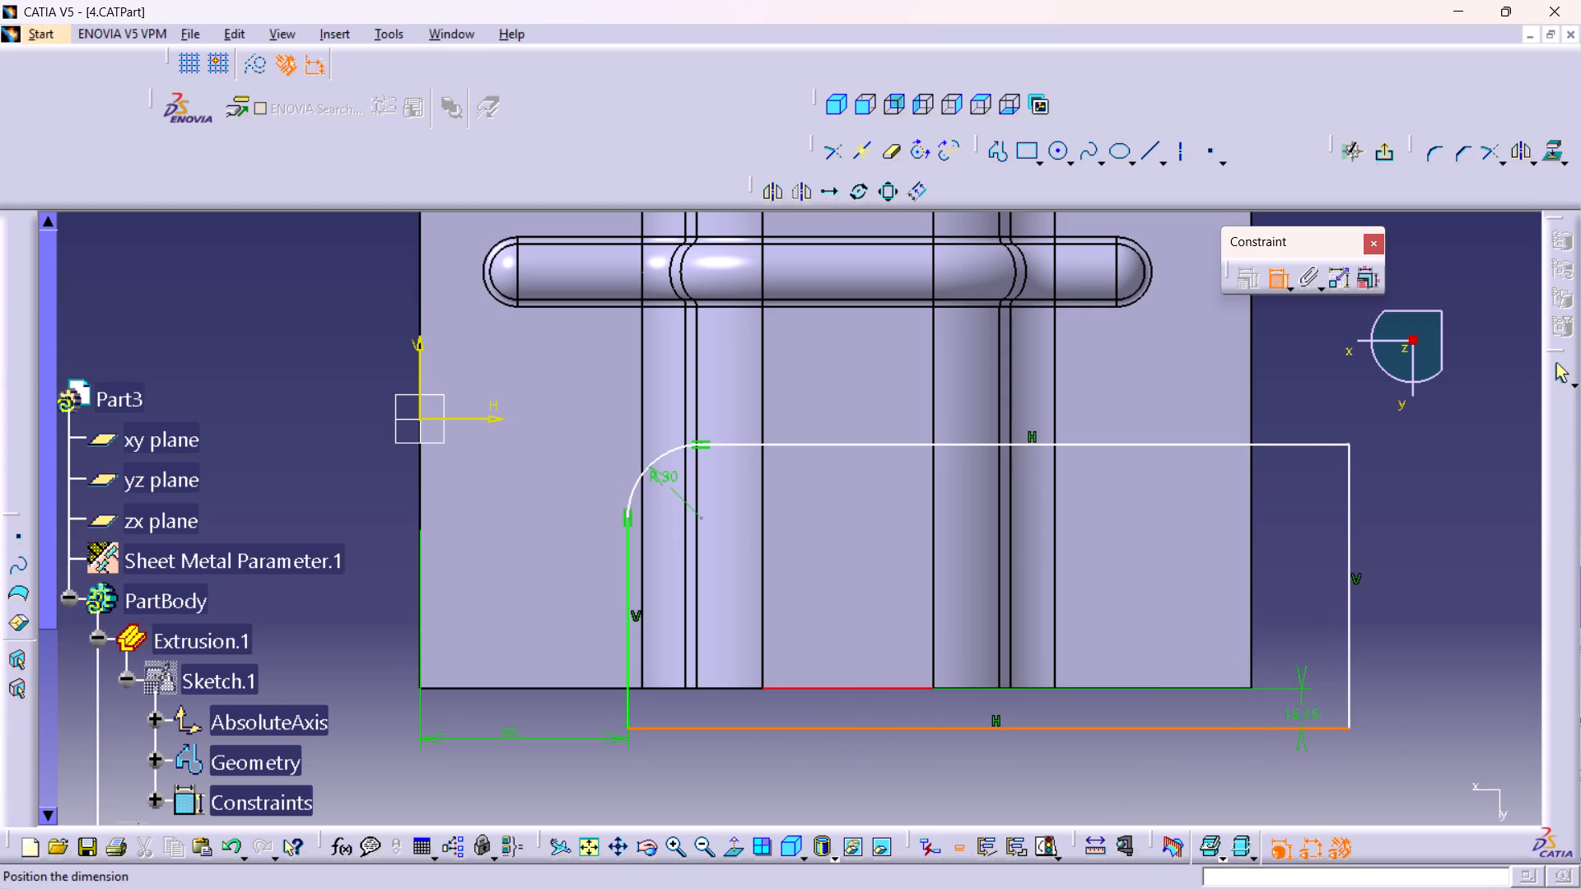
{"action": "right_click", "coordinate": [1444, 695]}
{"action": "left_click", "coordinate": [1440, 618]}
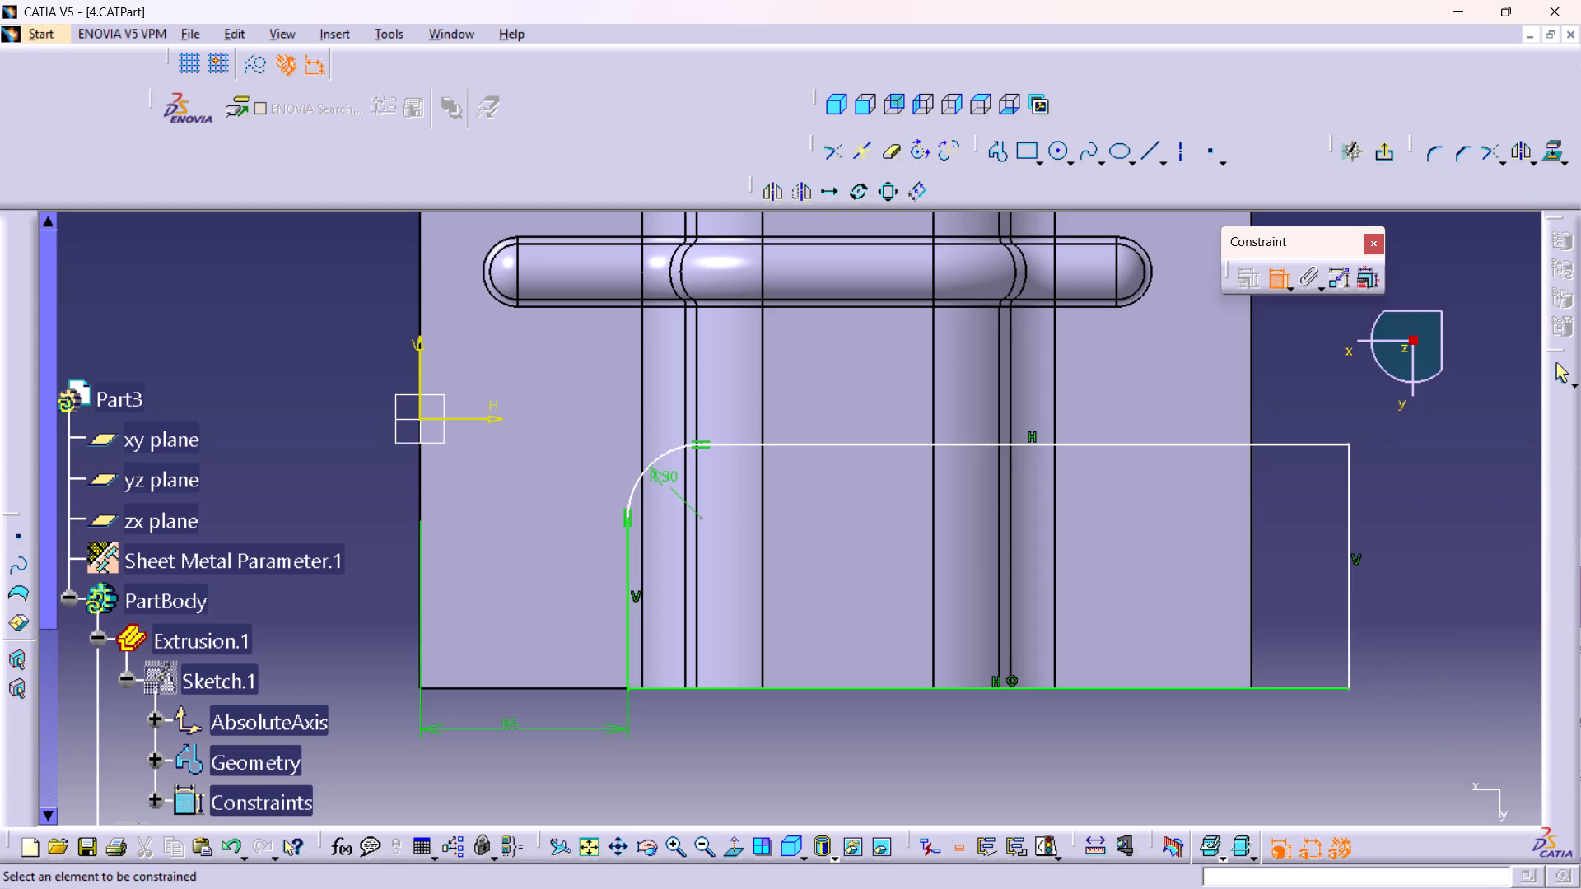
{"action": "left_click", "coordinate": [1350, 583]}
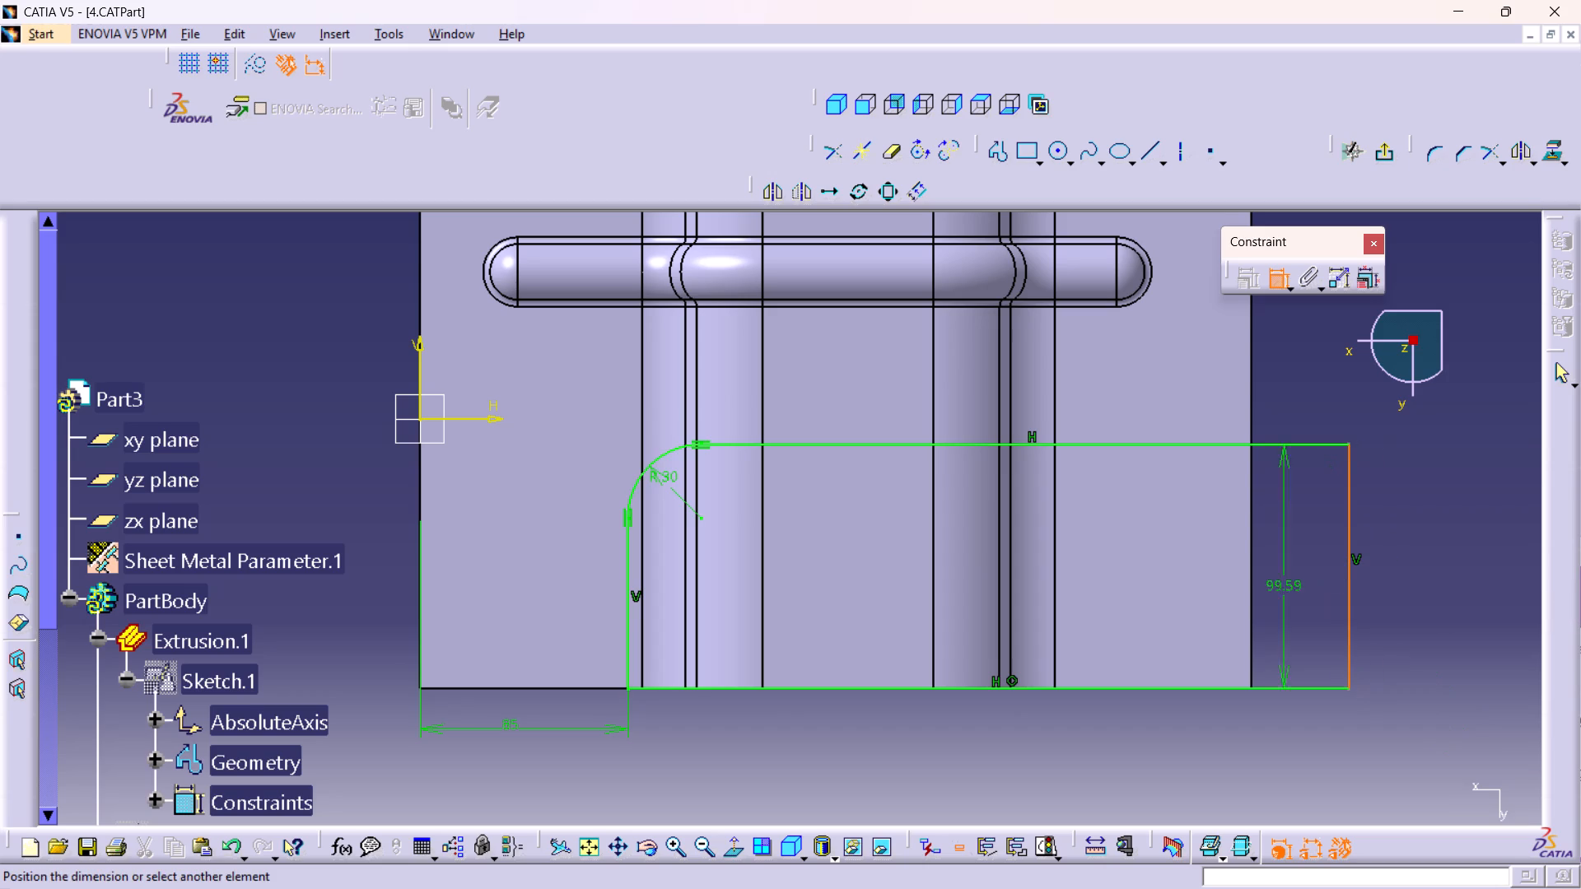
{"action": "left_click", "coordinate": [1248, 574]}
{"action": "right_click", "coordinate": [1262, 535]}
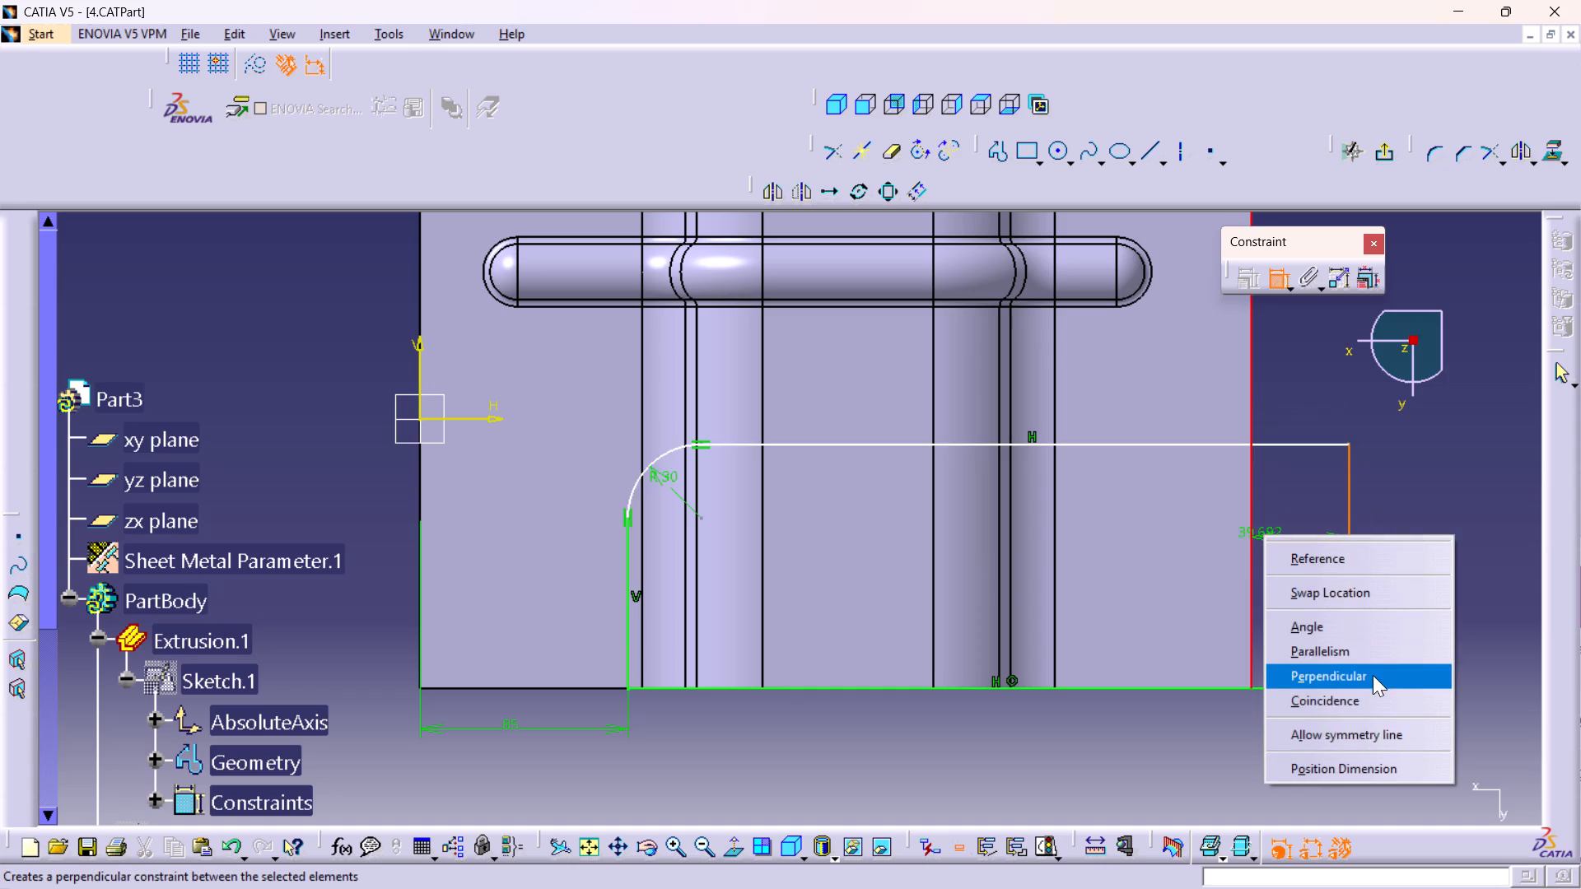
{"action": "left_click", "coordinate": [1331, 695]}
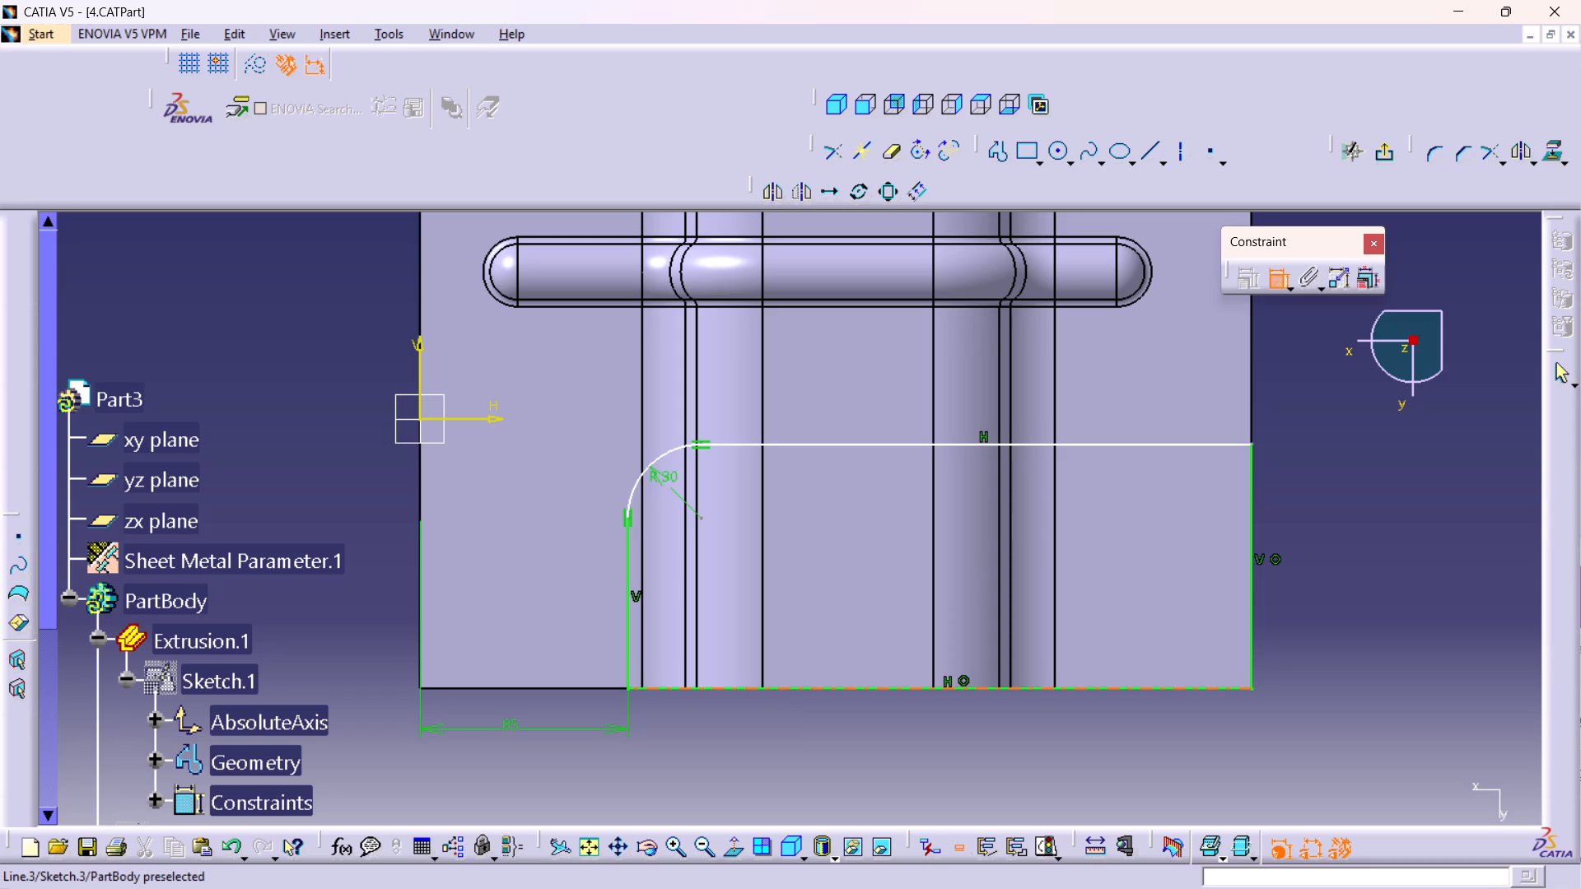
Dimension the rectangle's top line 100 mm from the sheet's upper edge above the bead.
{"action": "middle_click", "coordinate": [1166, 444]}
{"action": "right_click", "coordinate": [1166, 444]}
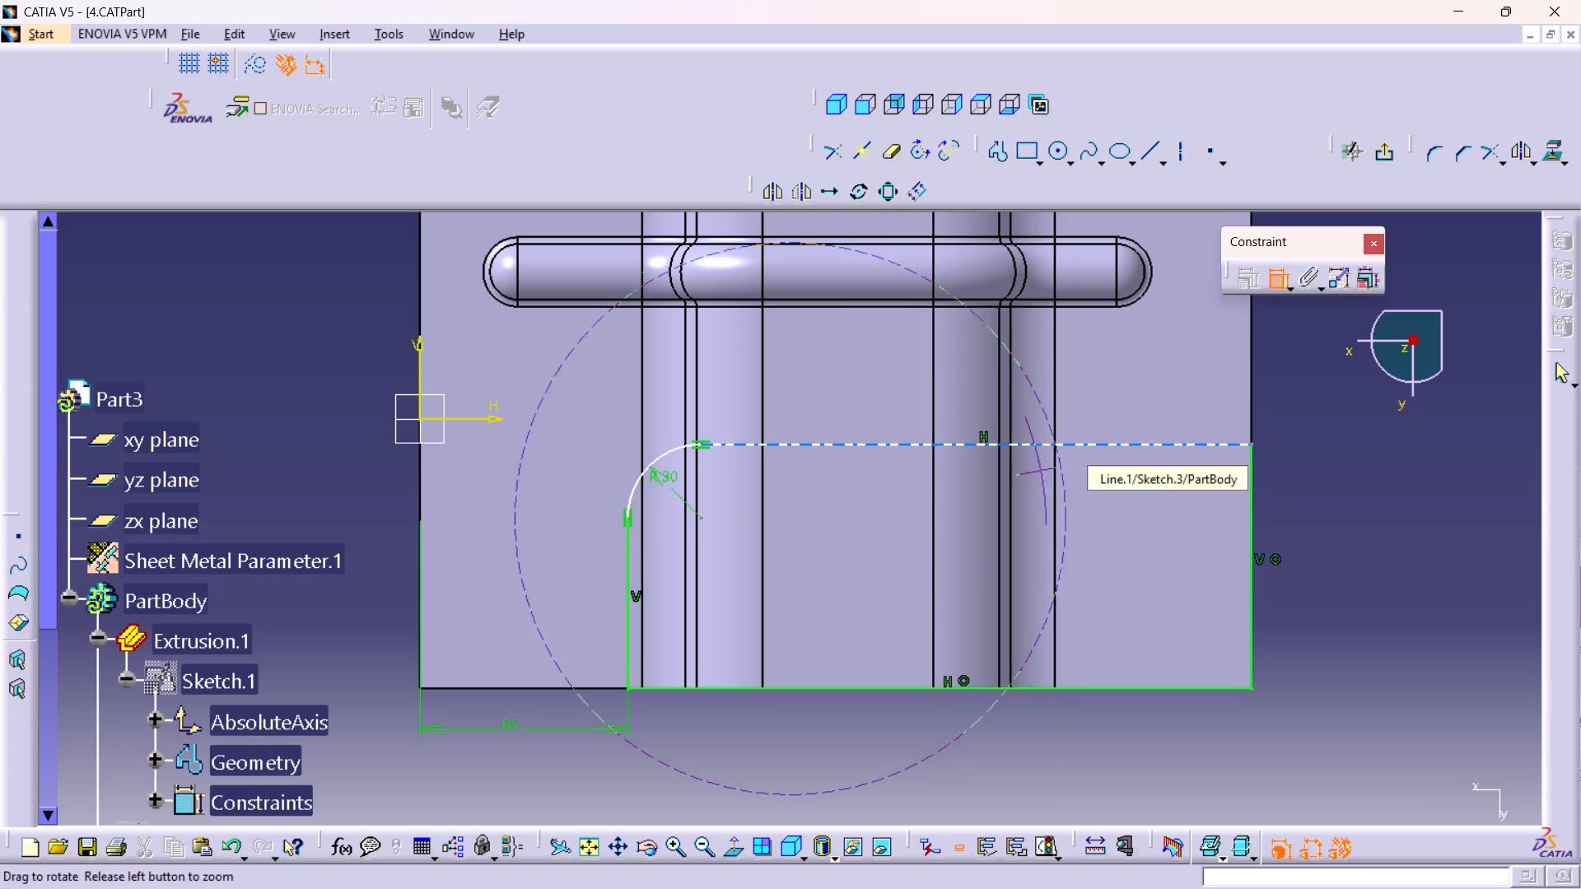
{"action": "middle_click_drag", "start_coordinate": [1139, 456], "coordinate": [1112, 554]}
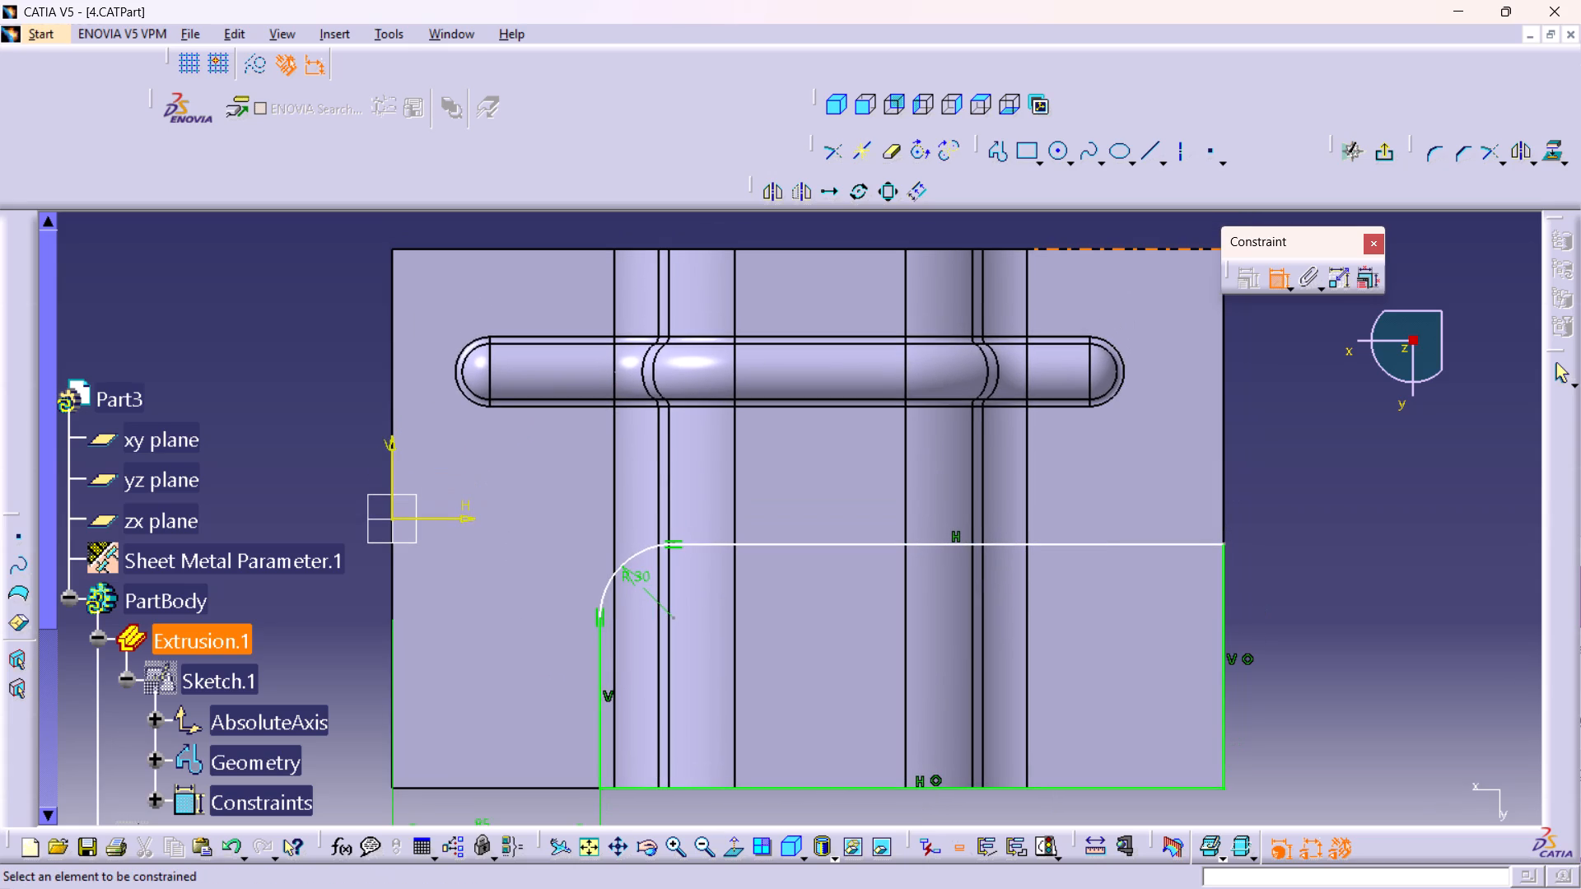
{"action": "left_click", "coordinate": [1098, 244]}
{"action": "left_click", "coordinate": [1169, 544]}
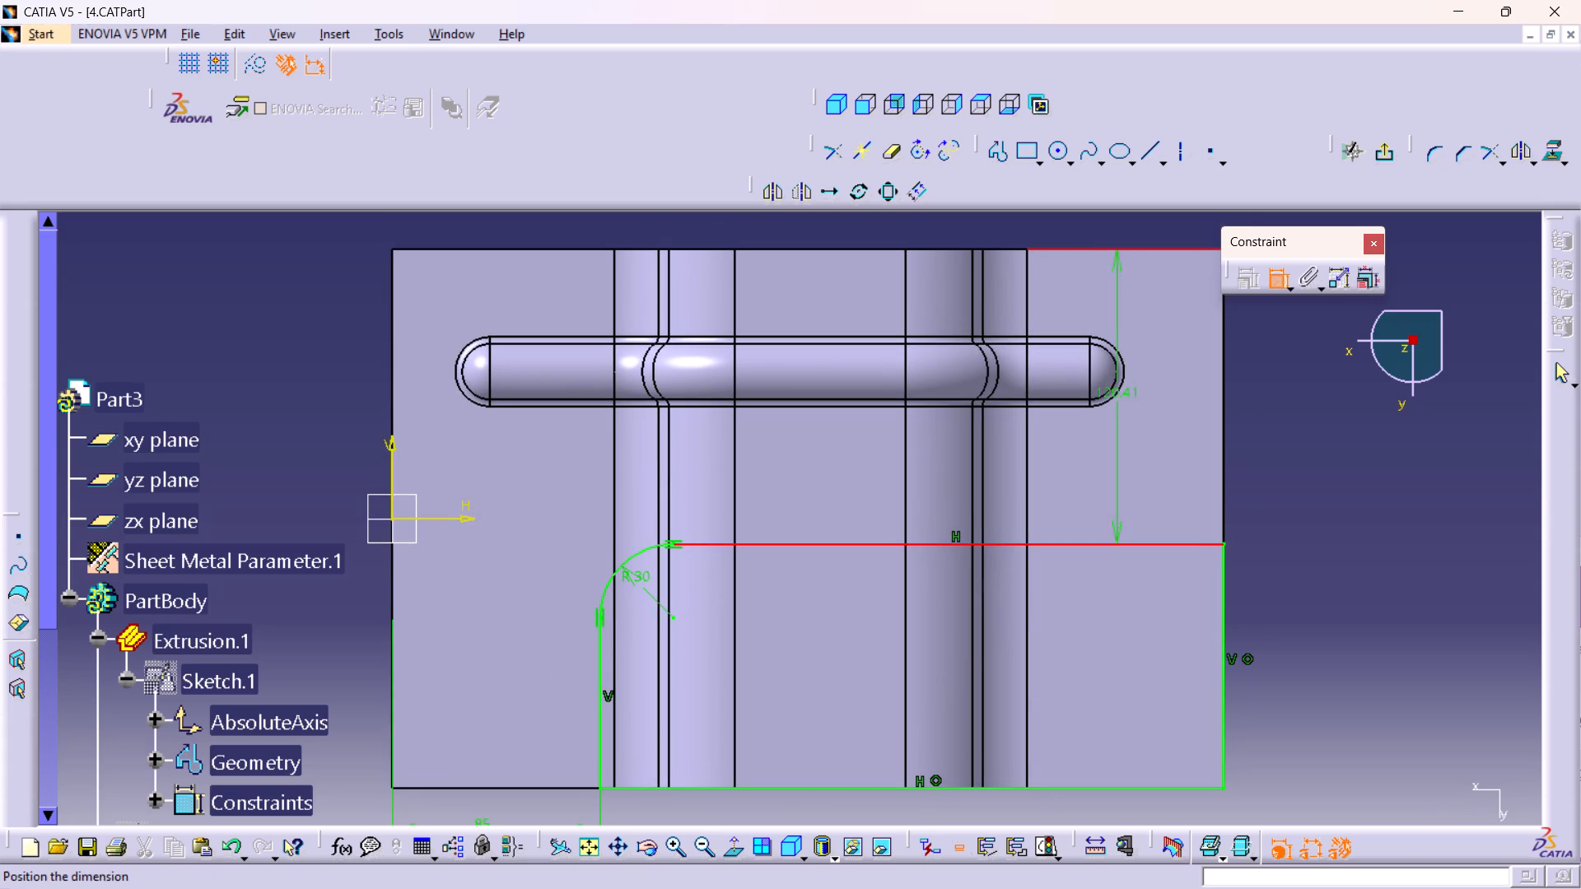
{"action": "left_click", "coordinate": [1302, 436]}
{"action": "double_click", "coordinate": [1298, 431]}
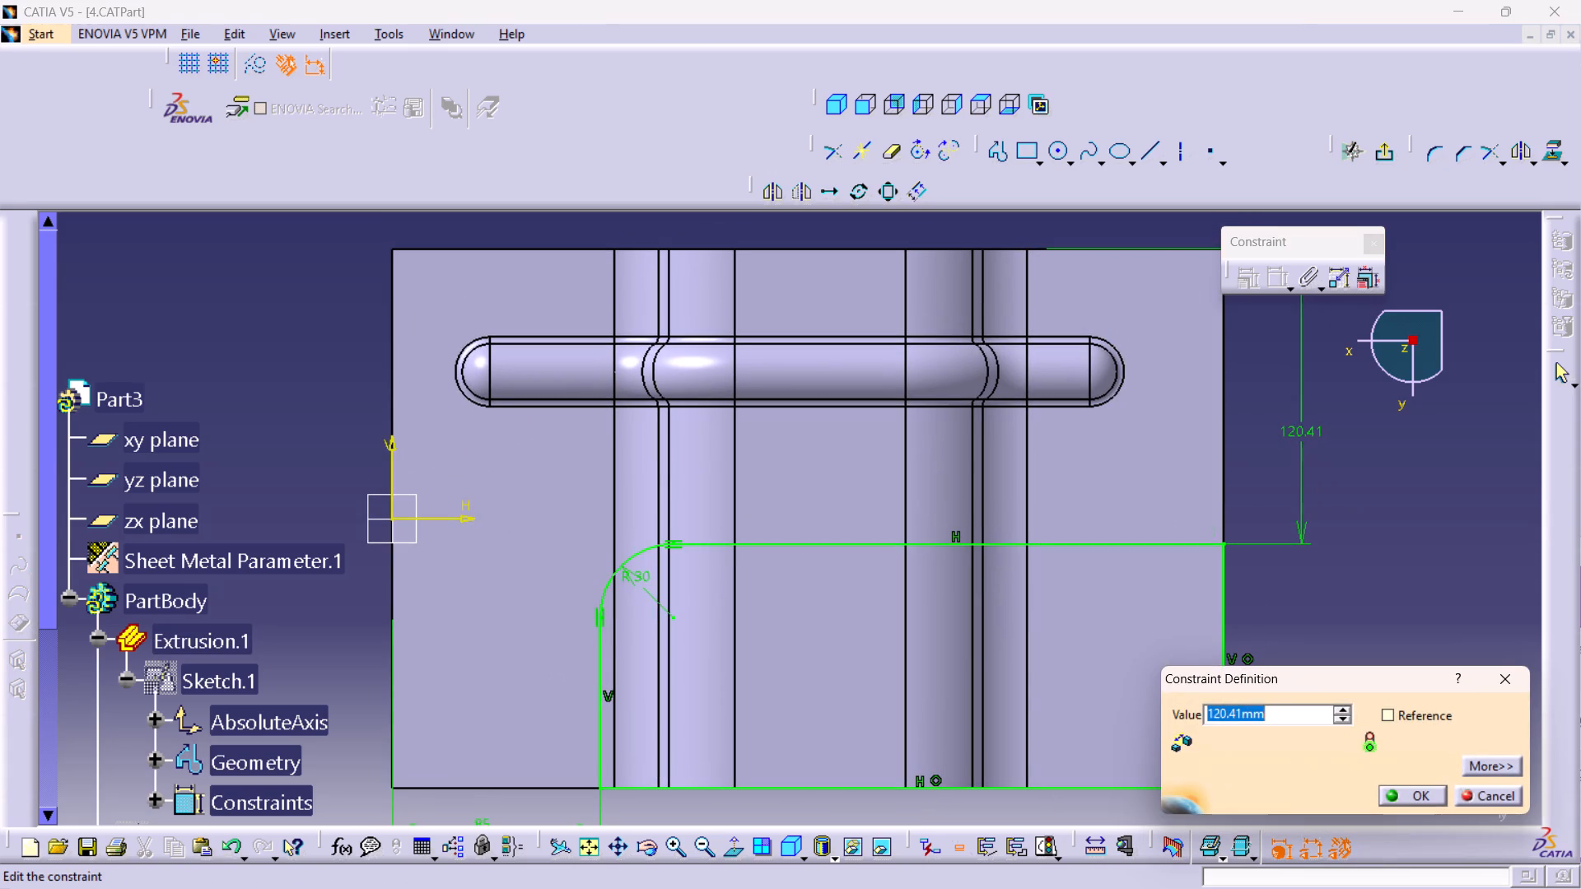
{"action": "type", "text": "100"}
{"action": "key", "text": "Return"}
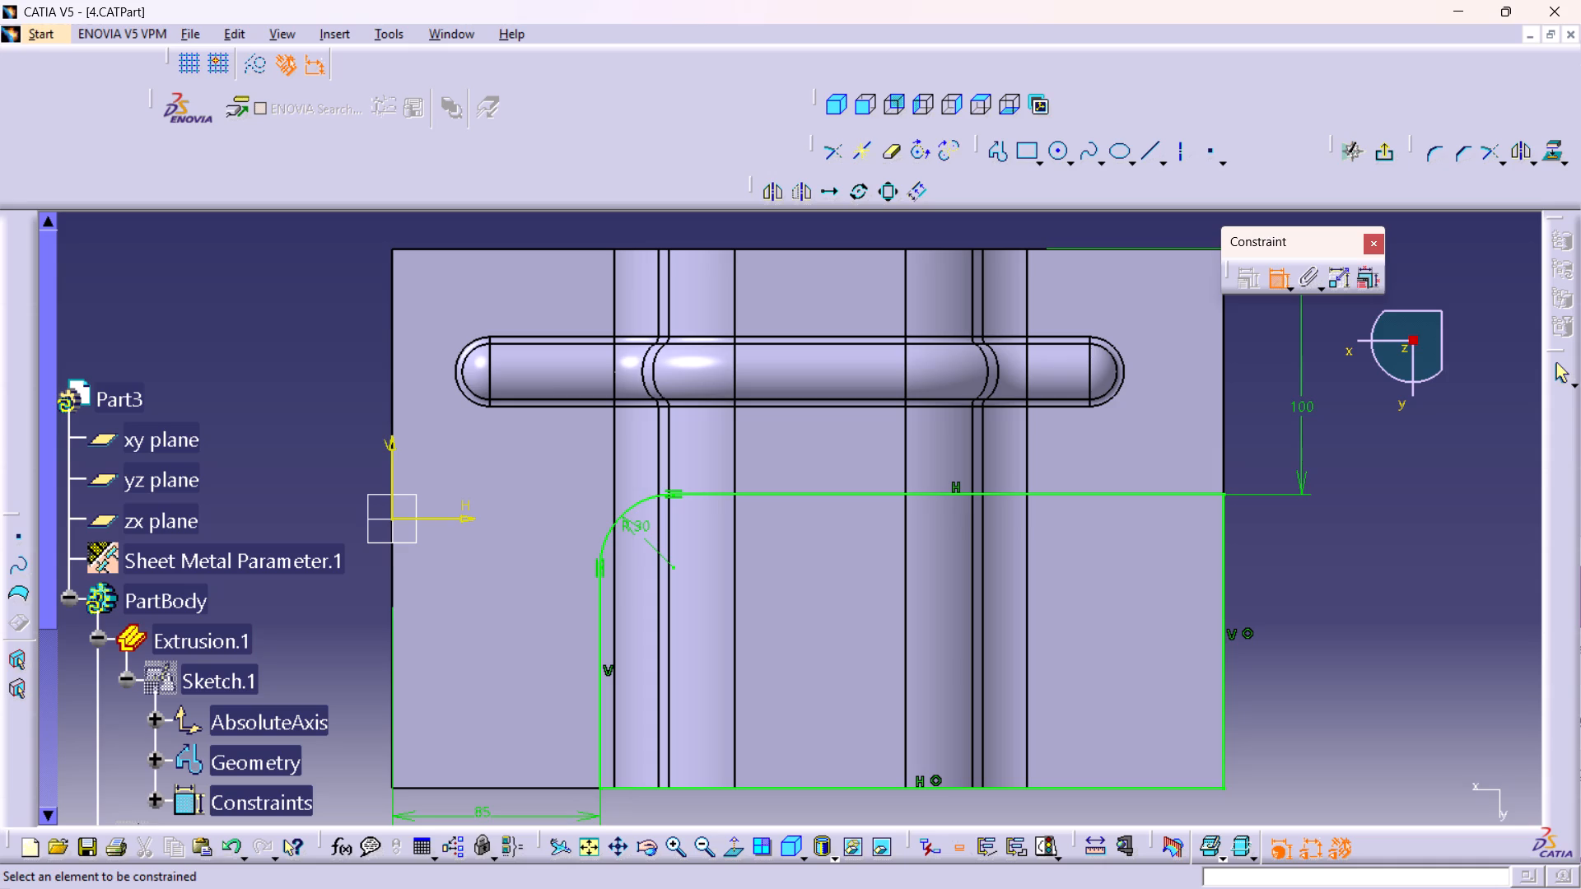
Finish the sketch and cut its profile from the sheet with a Sheetmetal standard cutout, Up to next.
{"action": "left_click", "coordinate": [1376, 164]}
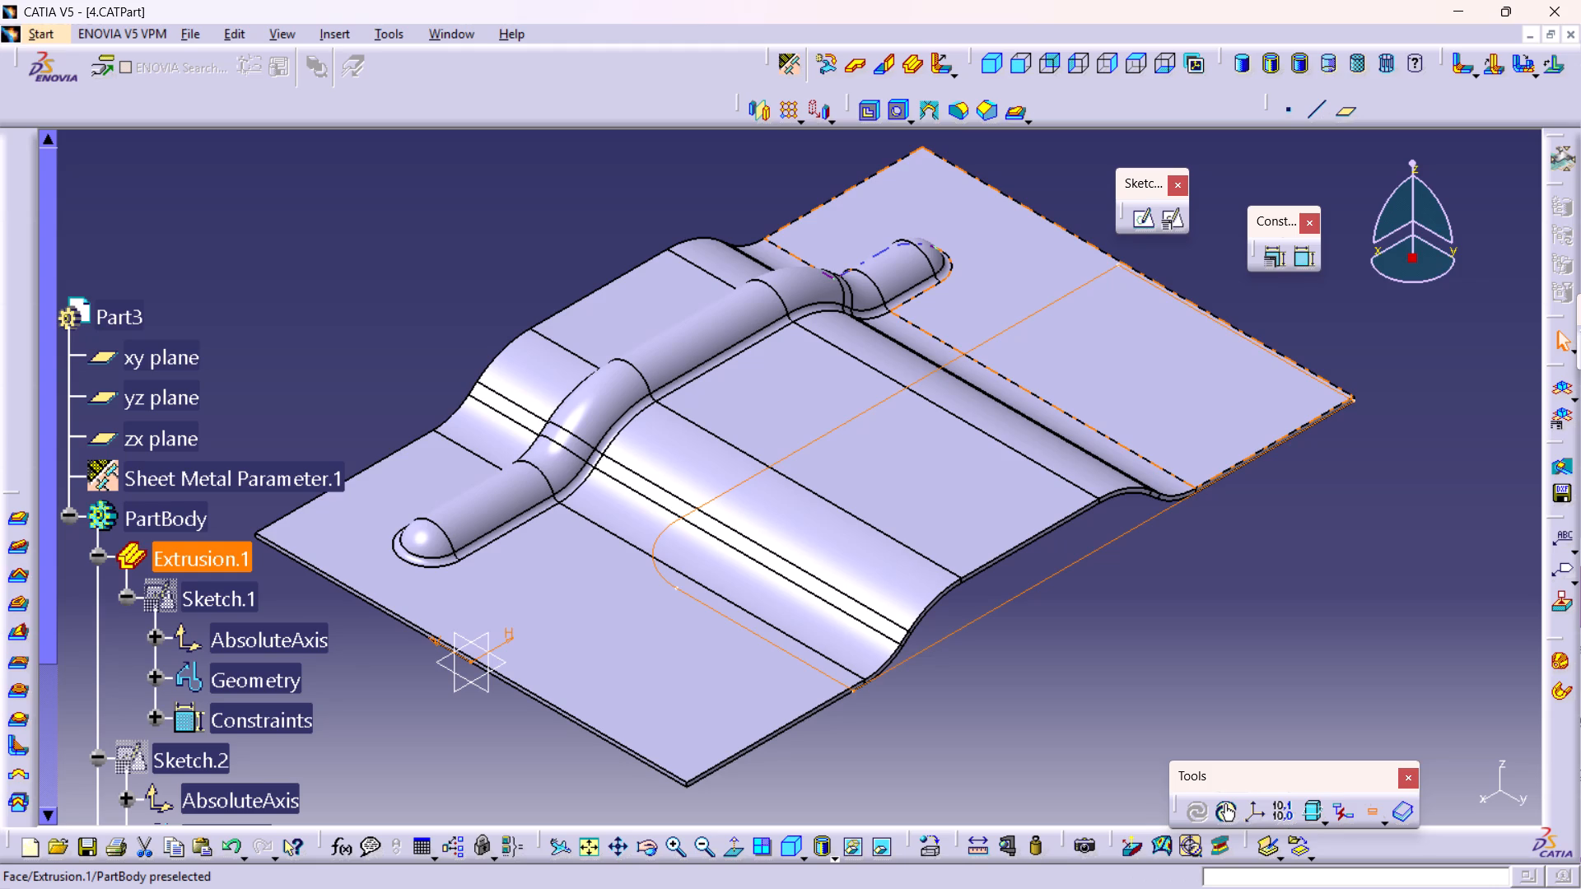
{"action": "left_click", "coordinate": [872, 110]}
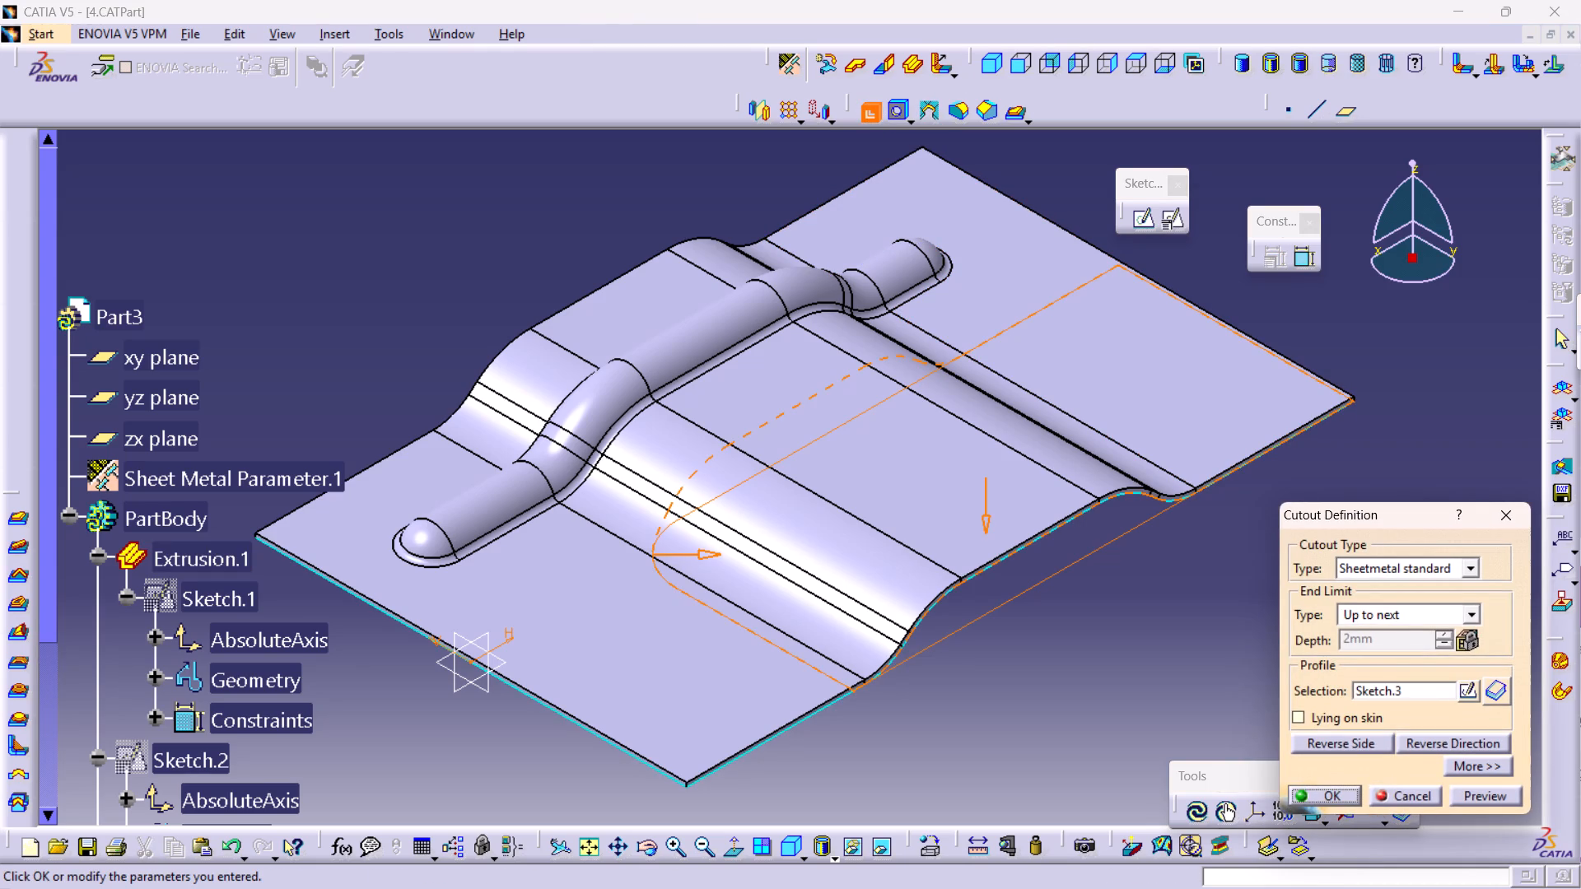
{"action": "left_click", "coordinate": [1344, 791]}
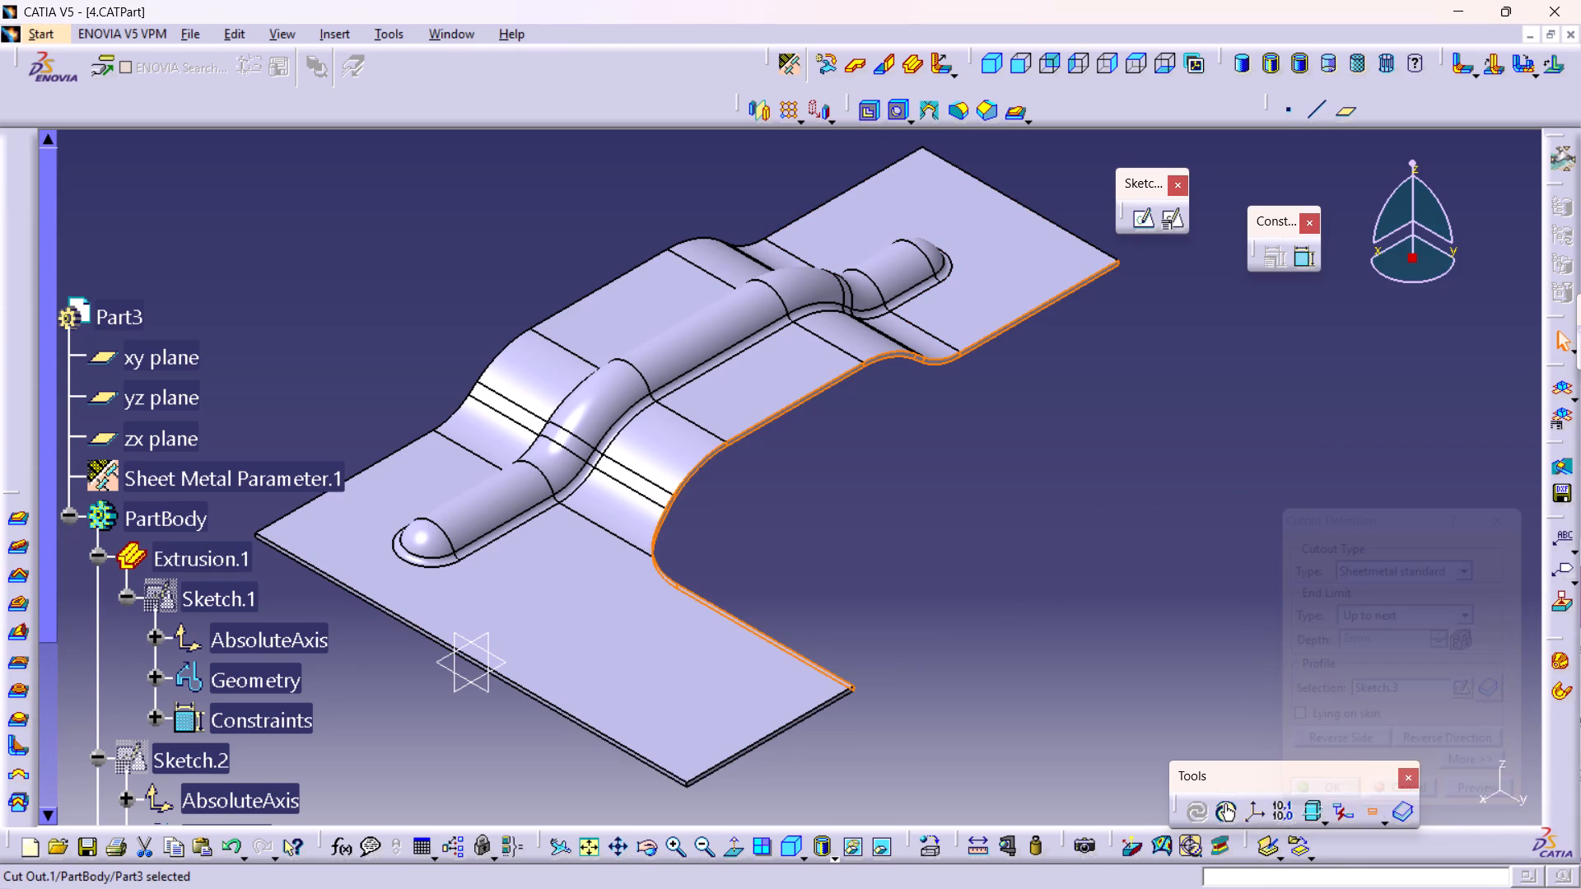
{"action": "left_click", "coordinate": [1000, 565]}
Examine the L-shaped sheet and its cutout across the bends from several angles in 3D.
{"action": "middle_click_drag", "start_coordinate": [898, 466], "coordinate": [836, 638]}
{"action": "right_click_drag", "start_coordinate": [898, 466], "coordinate": [688, 583]}
{"action": "middle_click_drag", "start_coordinate": [662, 677], "coordinate": [626, 565]}
{"action": "right_click_drag", "start_coordinate": [662, 677], "coordinate": [626, 565]}
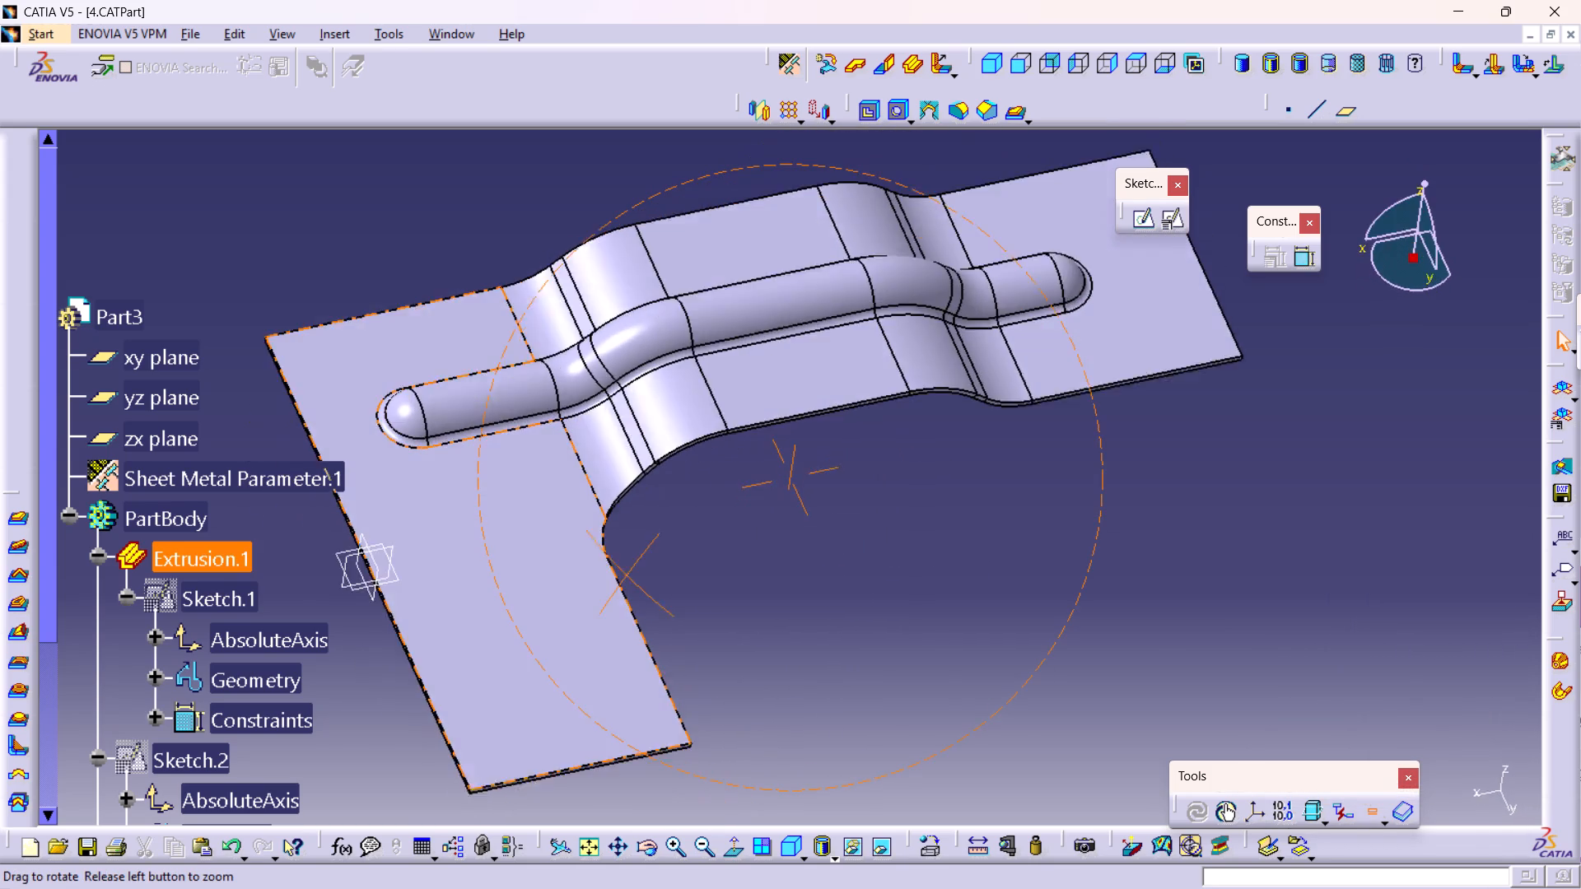
{"action": "middle_click_drag", "start_coordinate": [626, 565], "coordinate": [609, 535]}
{"action": "right_click_drag", "start_coordinate": [626, 565], "coordinate": [609, 535]}
{"action": "scroll", "coordinate": [609, 535], "scroll_direction": "up", "scroll_amount": 1}
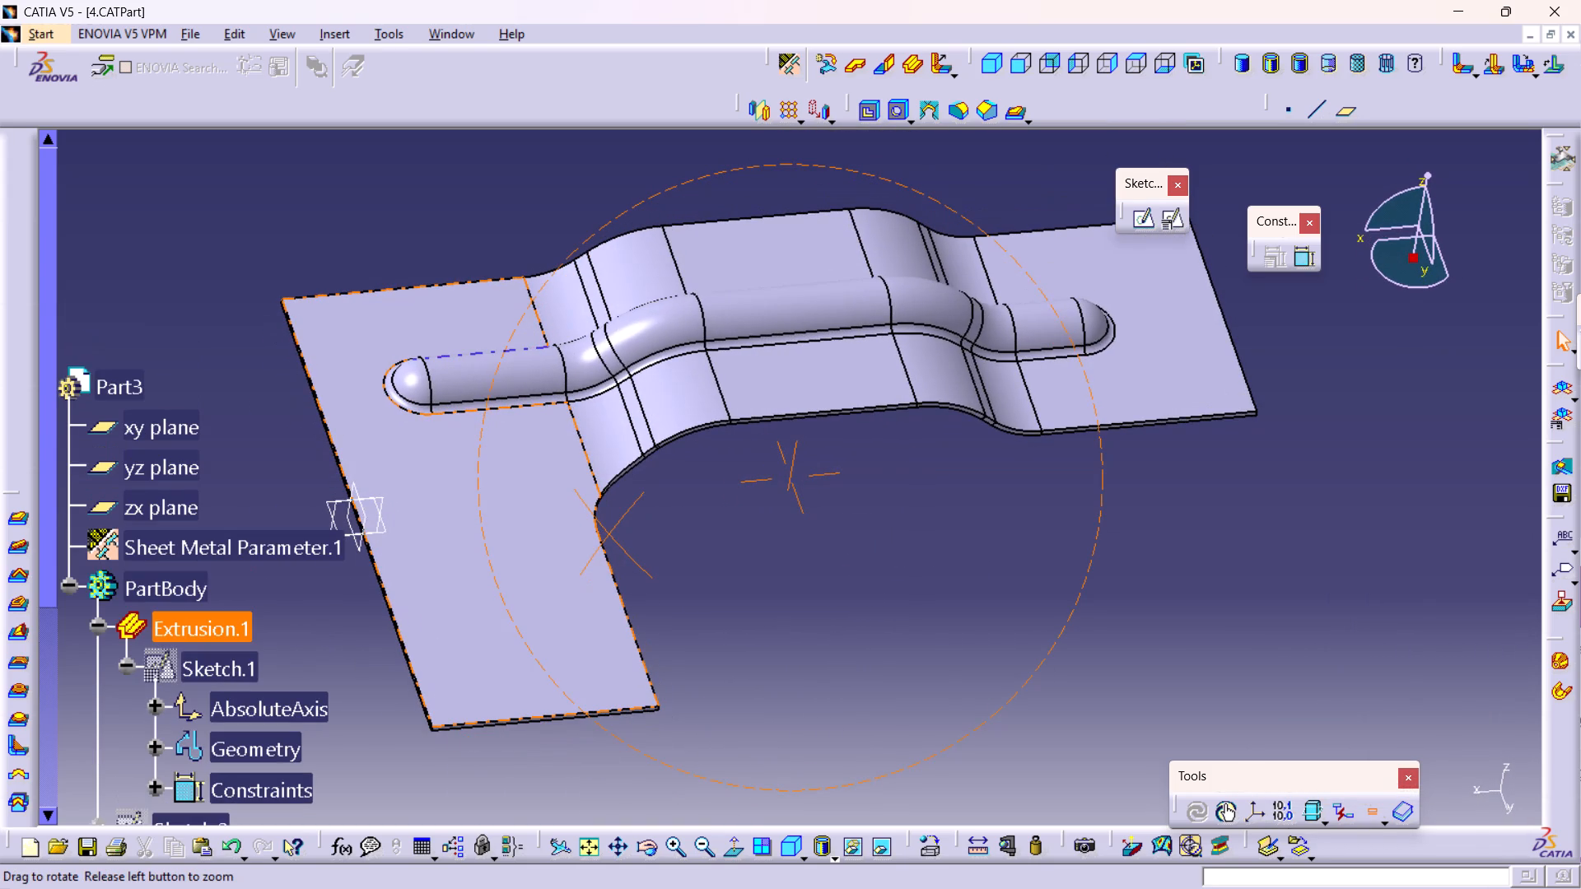
{"action": "middle_click_drag", "start_coordinate": [832, 491], "coordinate": [830, 533]}
{"action": "right_click", "coordinate": [832, 491]}
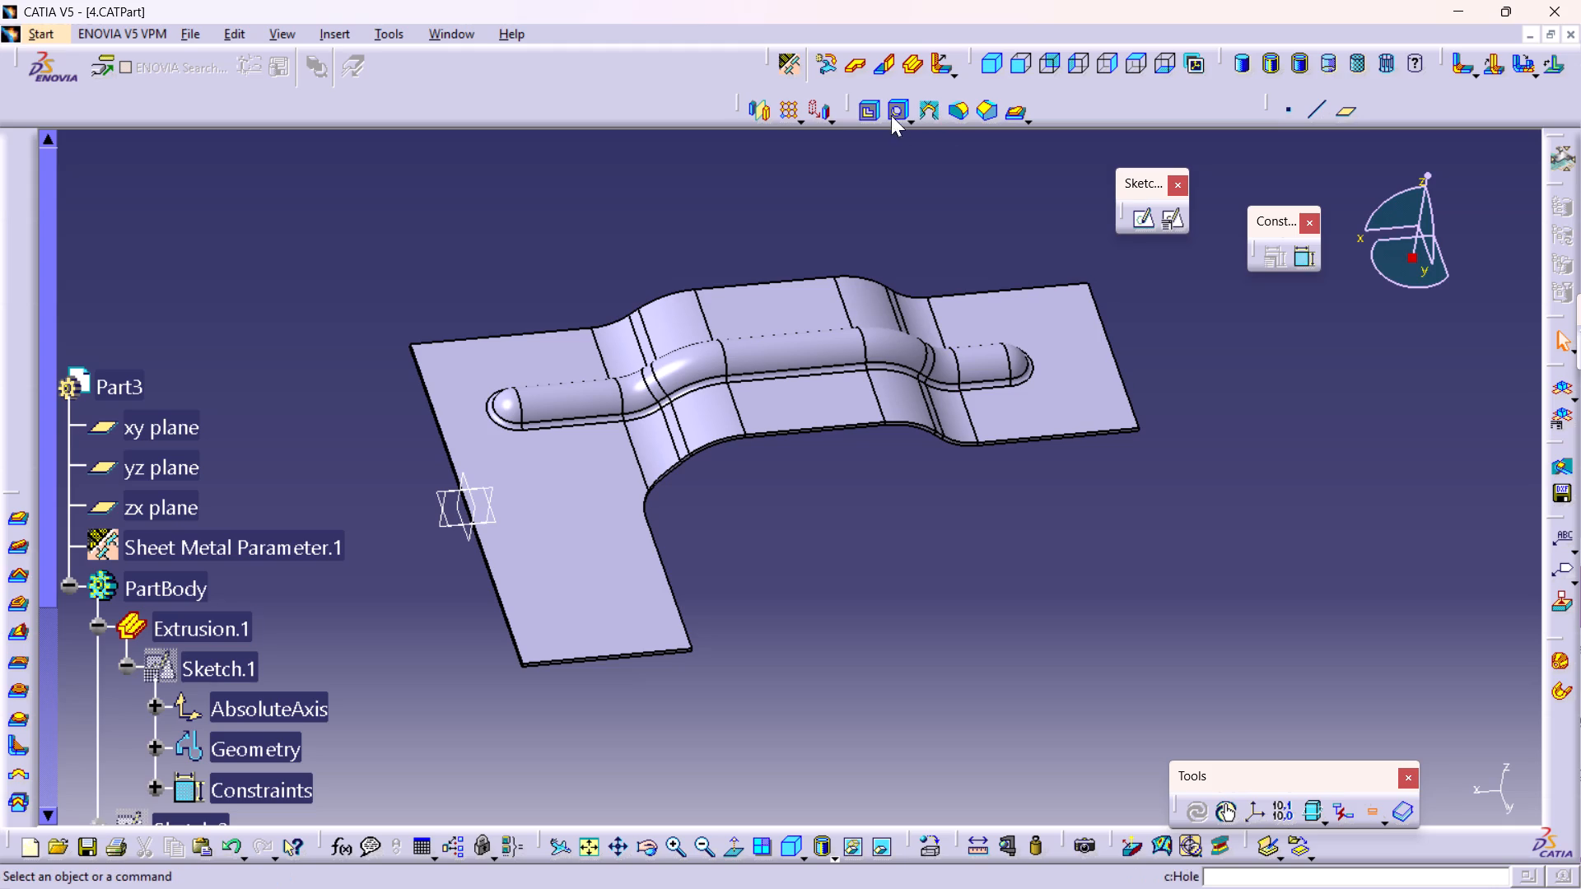
Round the four free corners at the ends of the L-shaped sheet's two legs with one 25 mm radius Corner feature.
{"action": "left_click", "coordinate": [962, 114]}
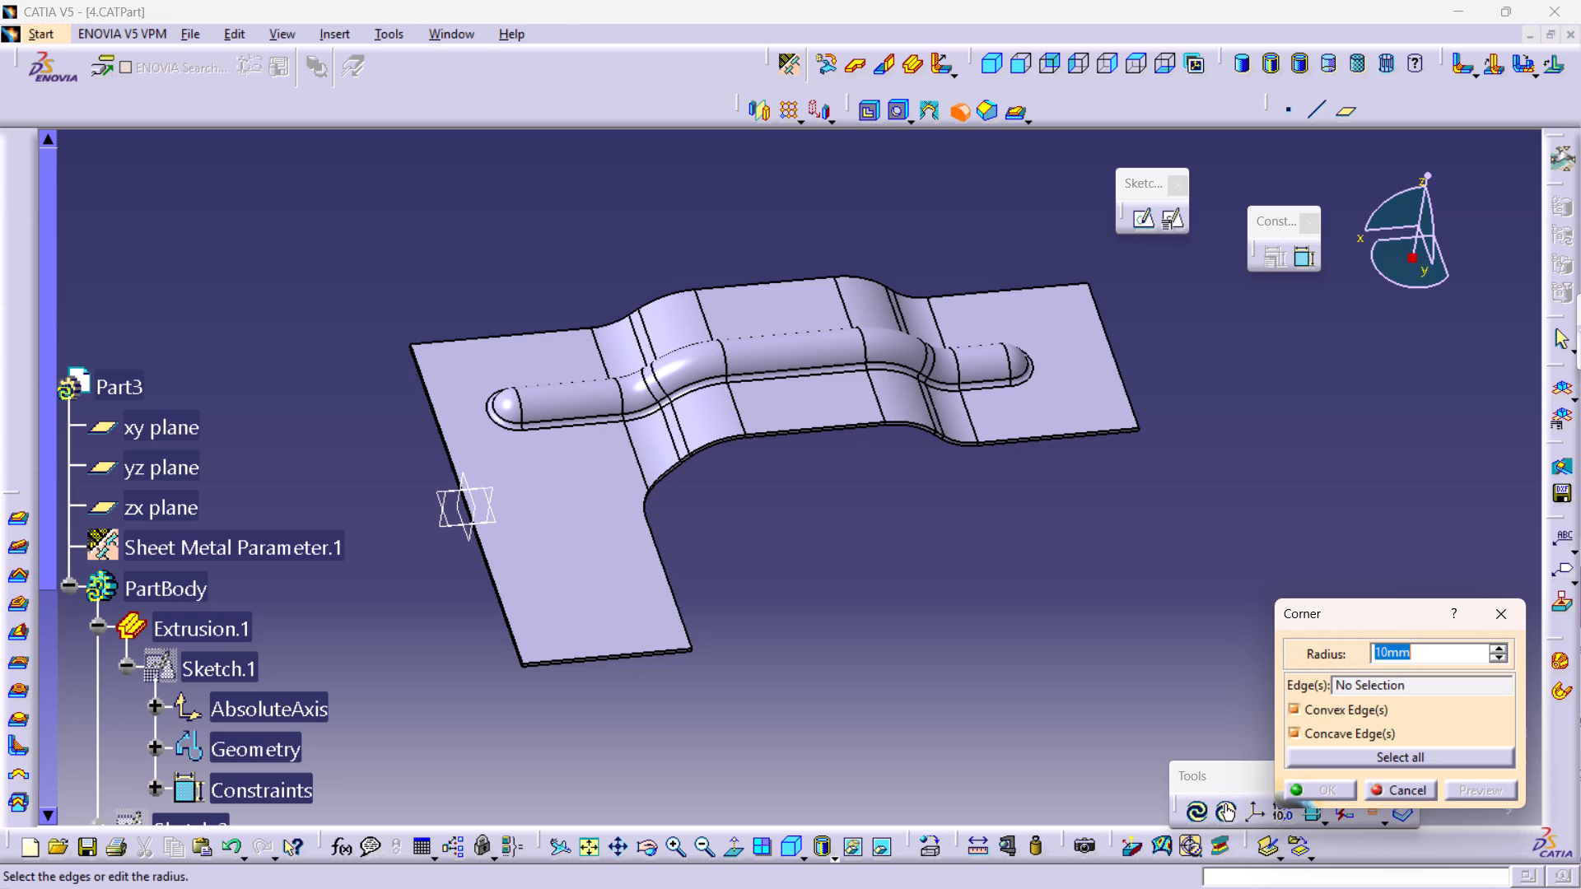
{"action": "middle_click_drag", "start_coordinate": [655, 733], "coordinate": [611, 648]}
{"action": "right_click_drag", "start_coordinate": [655, 733], "coordinate": [610, 647]}
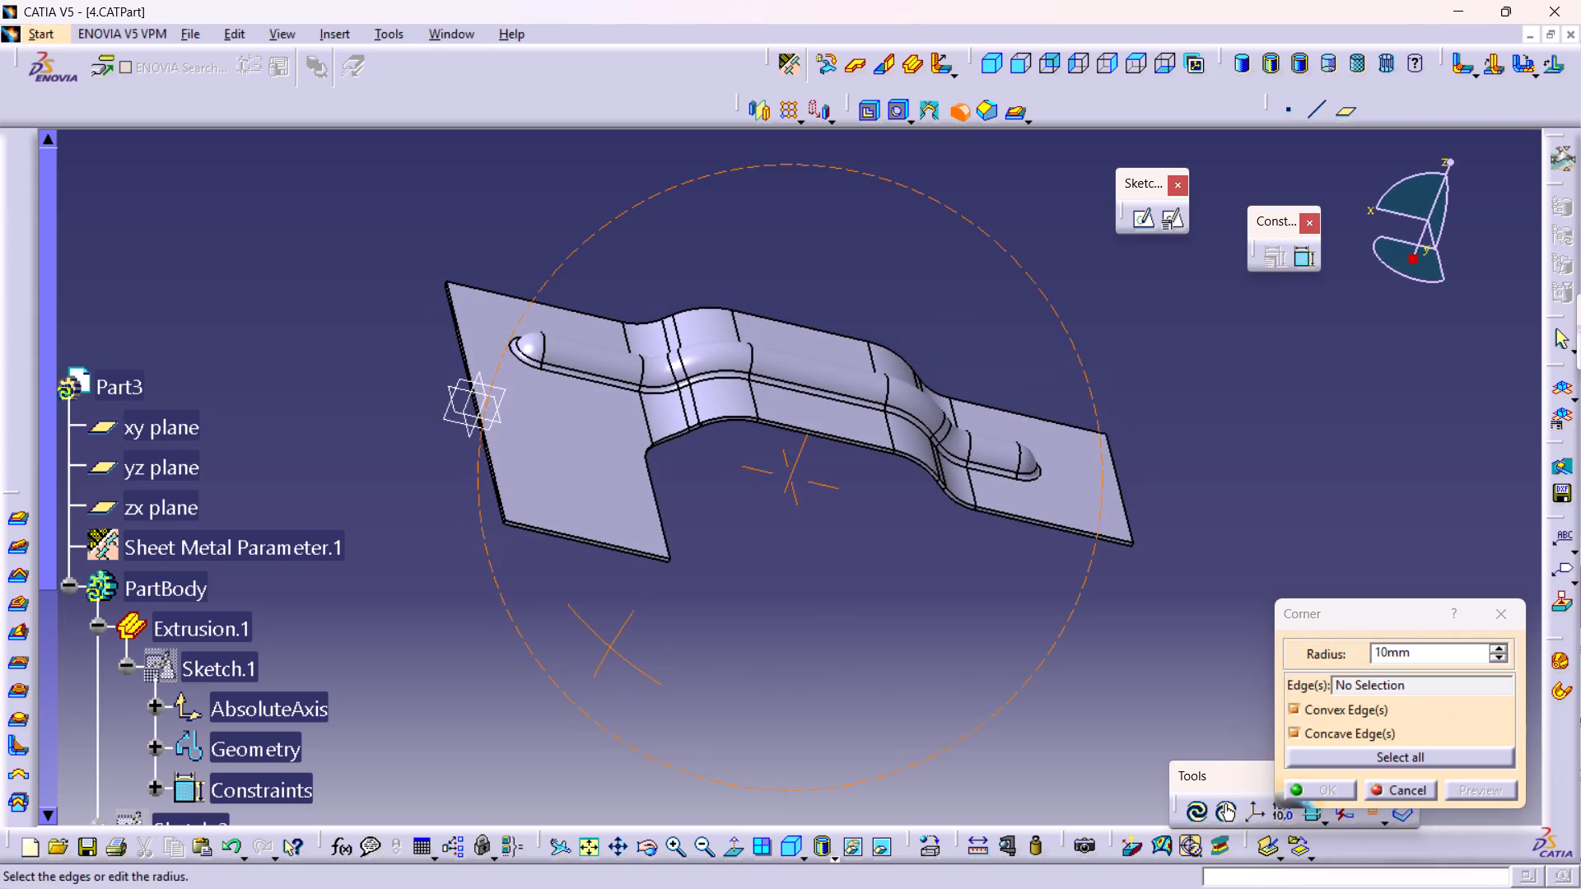
{"action": "middle_click_drag", "start_coordinate": [669, 586], "coordinate": [670, 415]}
{"action": "right_click", "coordinate": [669, 586]}
{"action": "middle_click_drag", "start_coordinate": [534, 607], "coordinate": [630, 536]}
{"action": "middle_click_drag", "start_coordinate": [515, 621], "coordinate": [504, 574]}
{"action": "right_click_drag", "start_coordinate": [515, 621], "coordinate": [509, 612]}
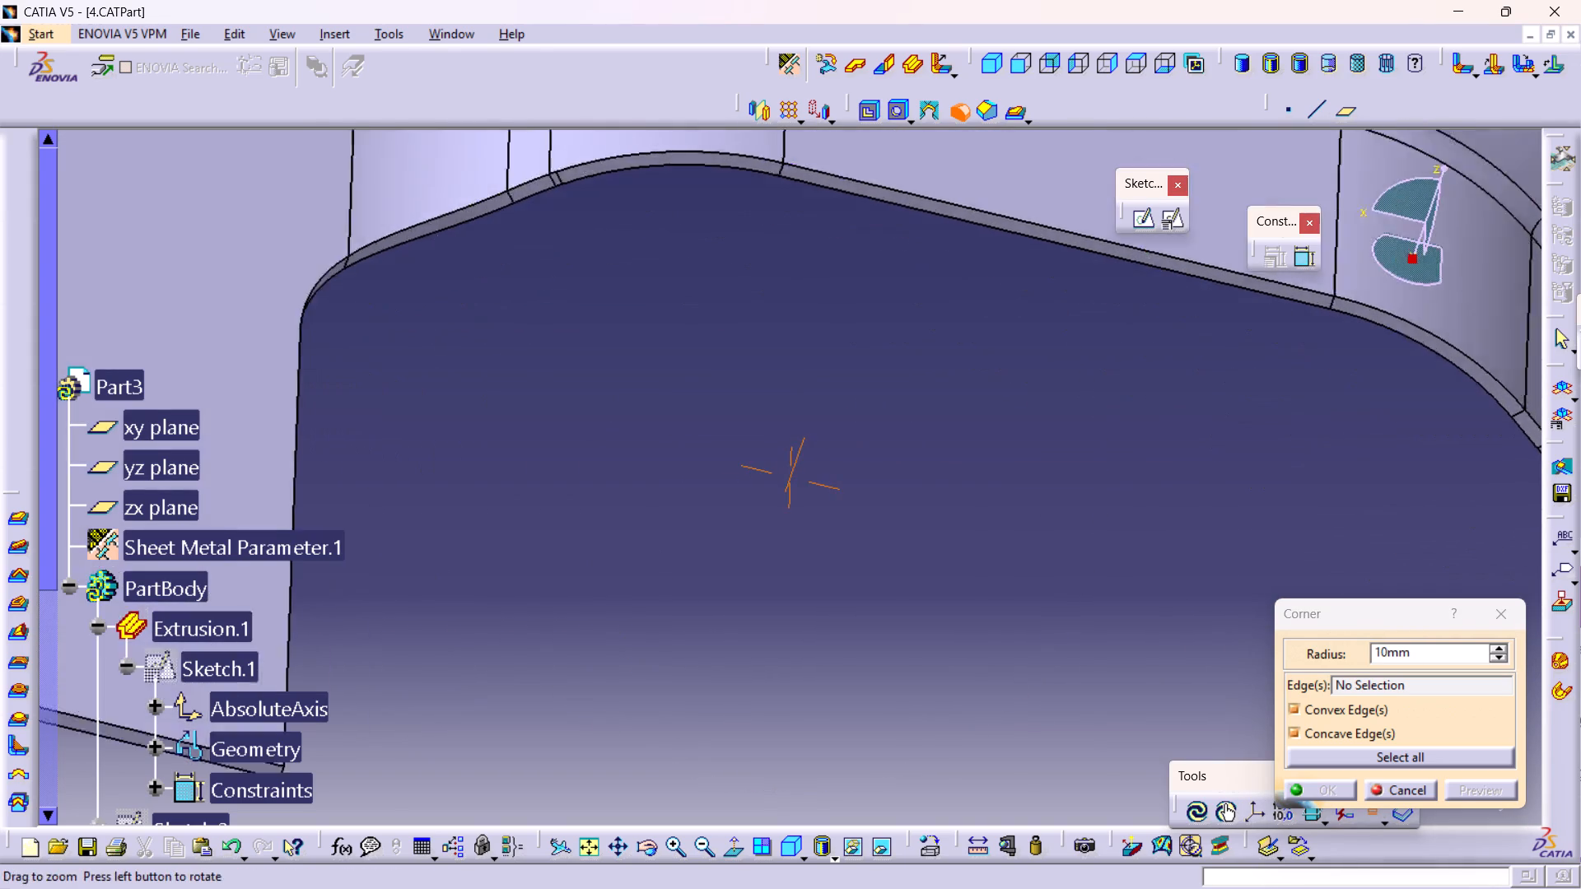
{"action": "middle_click_drag", "start_coordinate": [504, 574], "coordinate": [504, 520]}
{"action": "middle_click_drag", "start_coordinate": [350, 740], "coordinate": [683, 538]}
{"action": "scroll", "coordinate": [681, 538], "scroll_direction": "up", "scroll_amount": 1}
{"action": "middle_click_drag", "start_coordinate": [663, 559], "coordinate": [954, 477]}
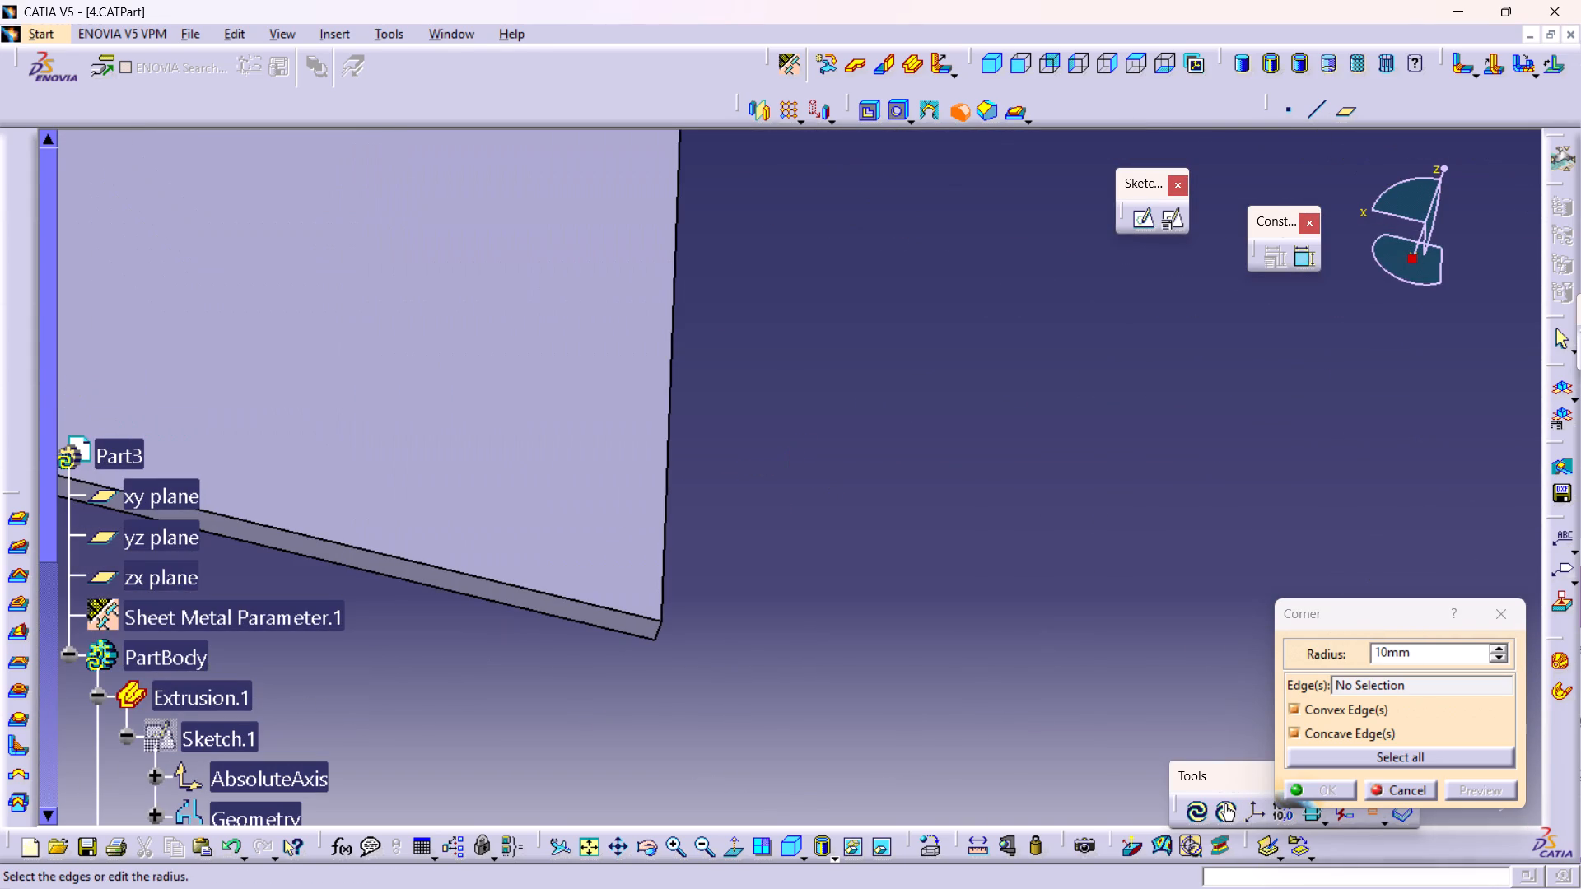
{"action": "left_click", "coordinate": [658, 626]}
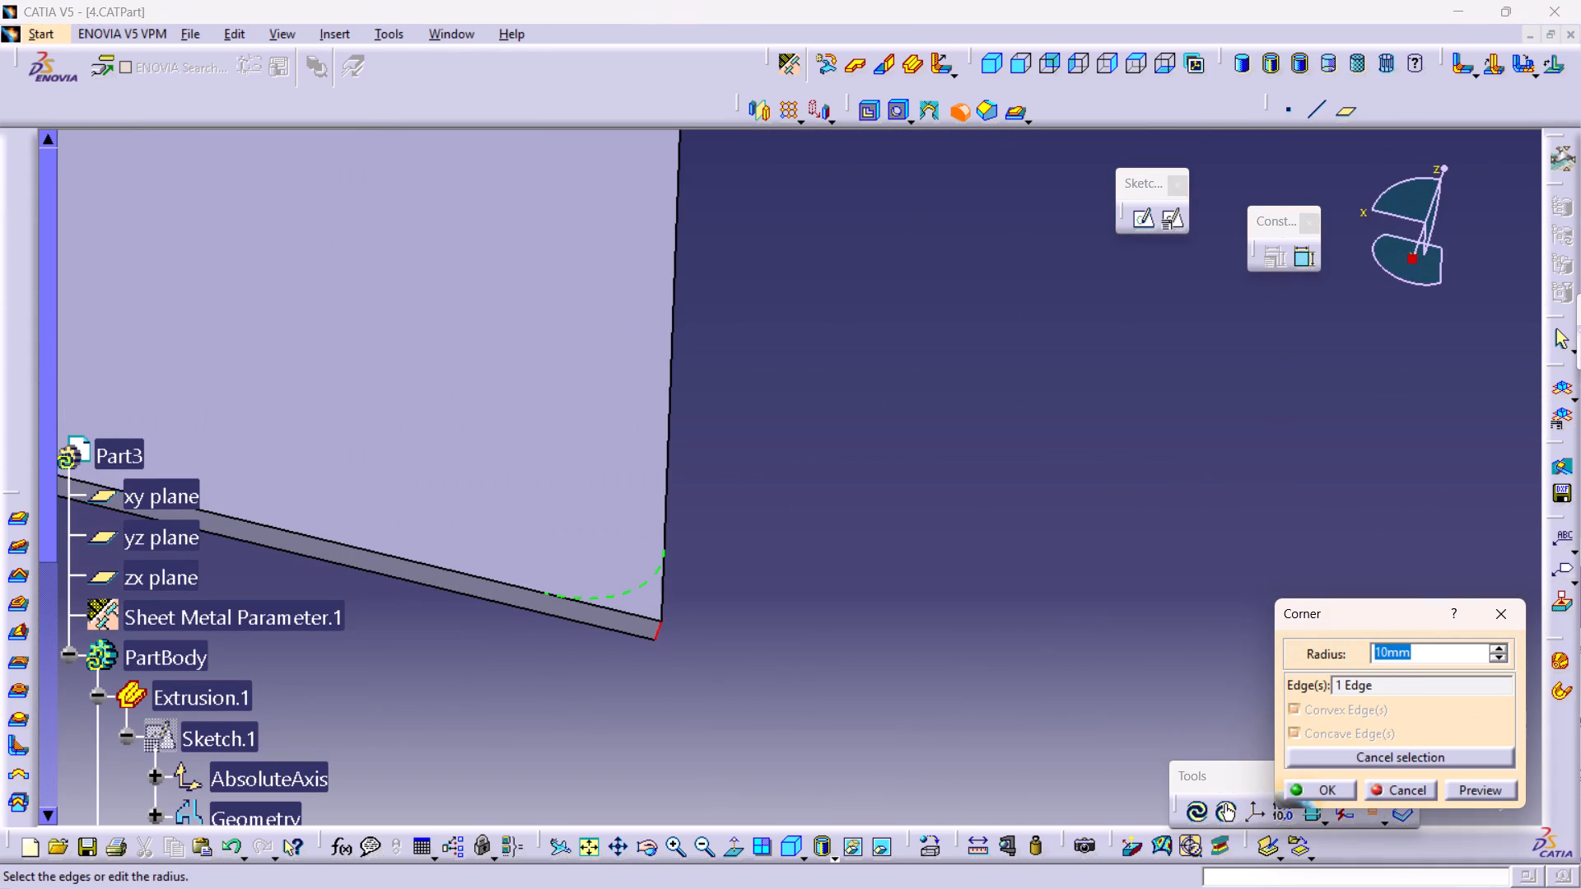
{"action": "middle_click_drag", "start_coordinate": [568, 572], "coordinate": [624, 651]}
{"action": "right_click", "coordinate": [568, 572]}
{"action": "middle_click_drag", "start_coordinate": [422, 514], "coordinate": [779, 665]}
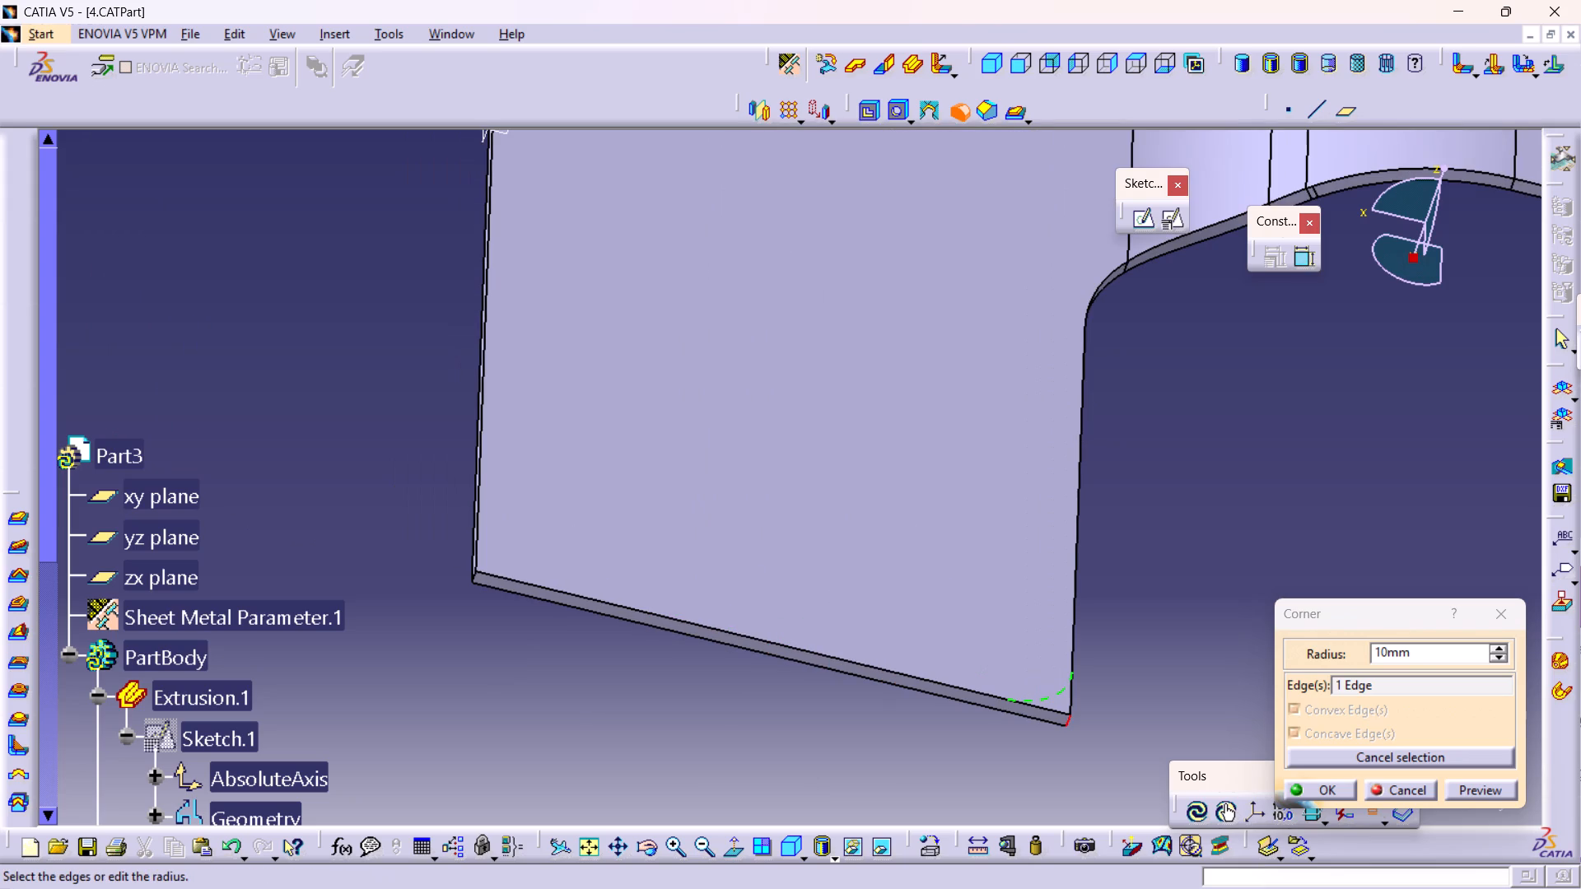
{"action": "middle_click_drag", "start_coordinate": [529, 644], "coordinate": [545, 637]}
{"action": "right_click_drag", "start_coordinate": [529, 644], "coordinate": [545, 637]}
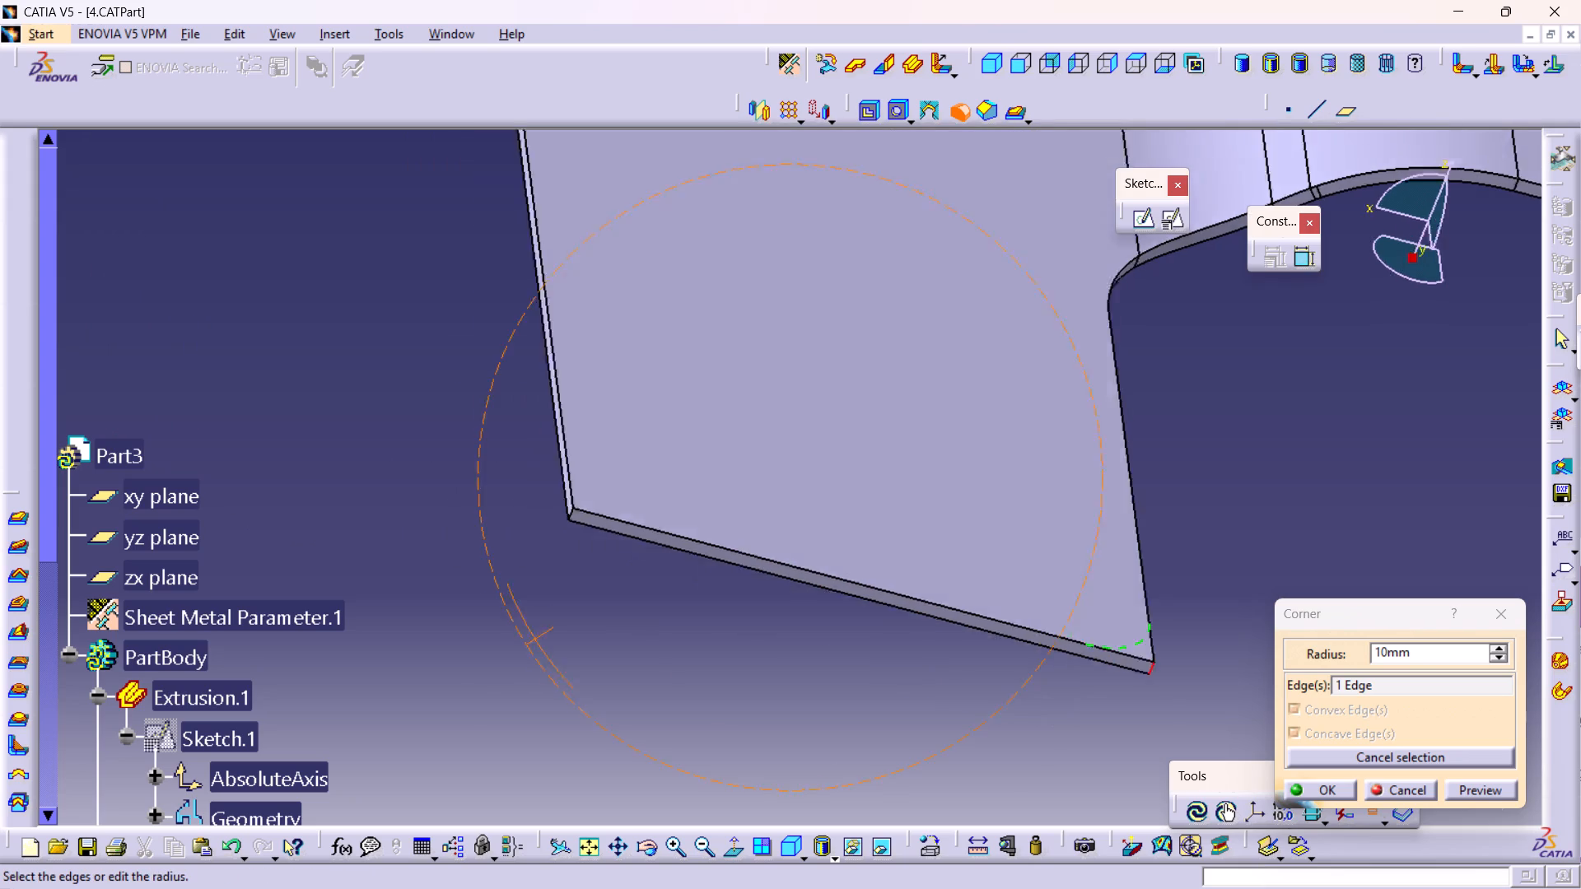
{"action": "middle_click_drag", "start_coordinate": [545, 637], "coordinate": [661, 636]}
{"action": "right_click_drag", "start_coordinate": [545, 637], "coordinate": [742, 644]}
{"action": "middle_click_drag", "start_coordinate": [1010, 319], "coordinate": [851, 603]}
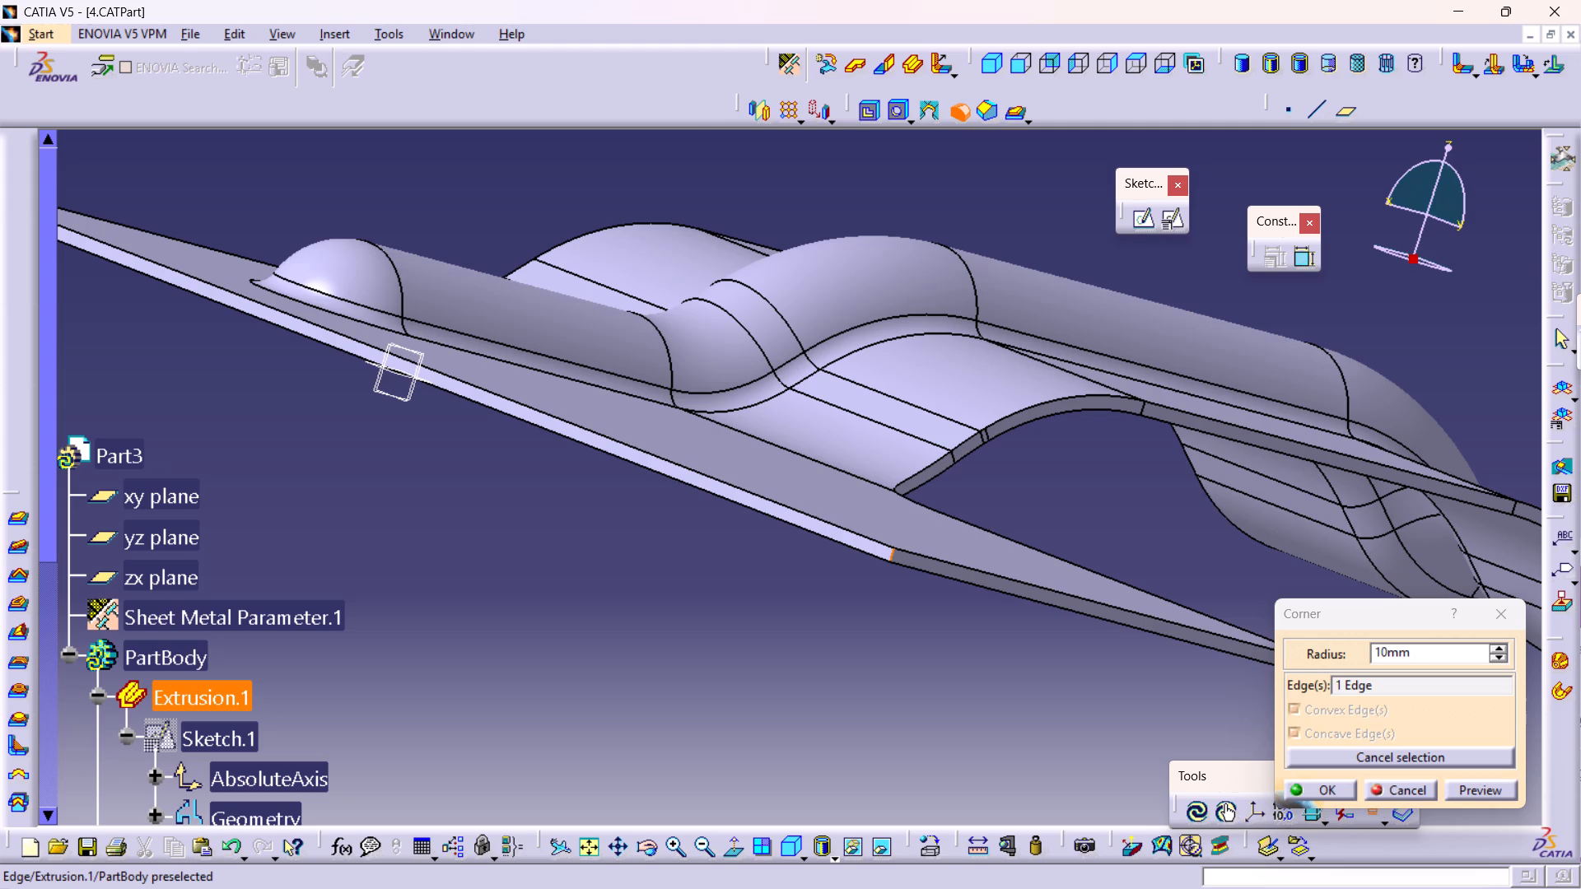
{"action": "left_click", "coordinate": [891, 558]}
{"action": "middle_click_drag", "start_coordinate": [947, 603], "coordinate": [709, 657]}
{"action": "right_click_drag", "start_coordinate": [947, 603], "coordinate": [709, 657]}
{"action": "middle_click_drag", "start_coordinate": [926, 613], "coordinate": [522, 353]}
{"action": "scroll", "coordinate": [865, 544], "scroll_direction": "up", "scroll_amount": 1}
{"action": "middle_click_drag", "start_coordinate": [865, 544], "coordinate": [301, 379]}
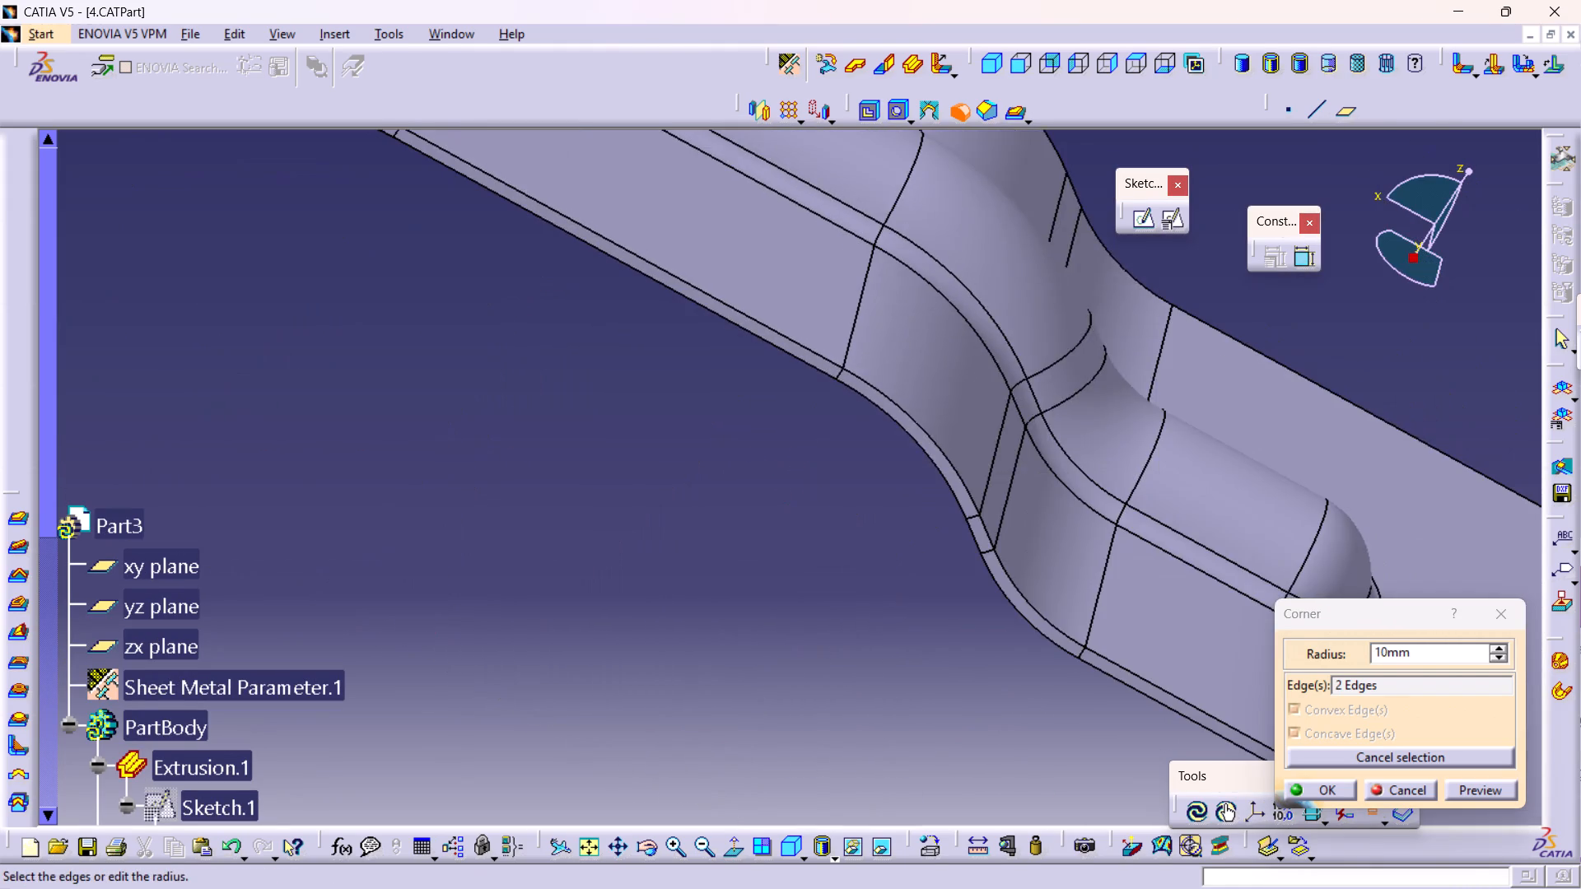
{"action": "middle_click_drag", "start_coordinate": [888, 631], "coordinate": [309, 296]}
{"action": "middle_click_drag", "start_coordinate": [837, 524], "coordinate": [382, 414]}
{"action": "middle_click_drag", "start_coordinate": [483, 486], "coordinate": [431, 332]}
{"action": "right_click", "coordinate": [483, 486]}
{"action": "middle_click_drag", "start_coordinate": [353, 412], "coordinate": [803, 496]}
{"action": "middle_click_drag", "start_coordinate": [612, 515], "coordinate": [836, 533]}
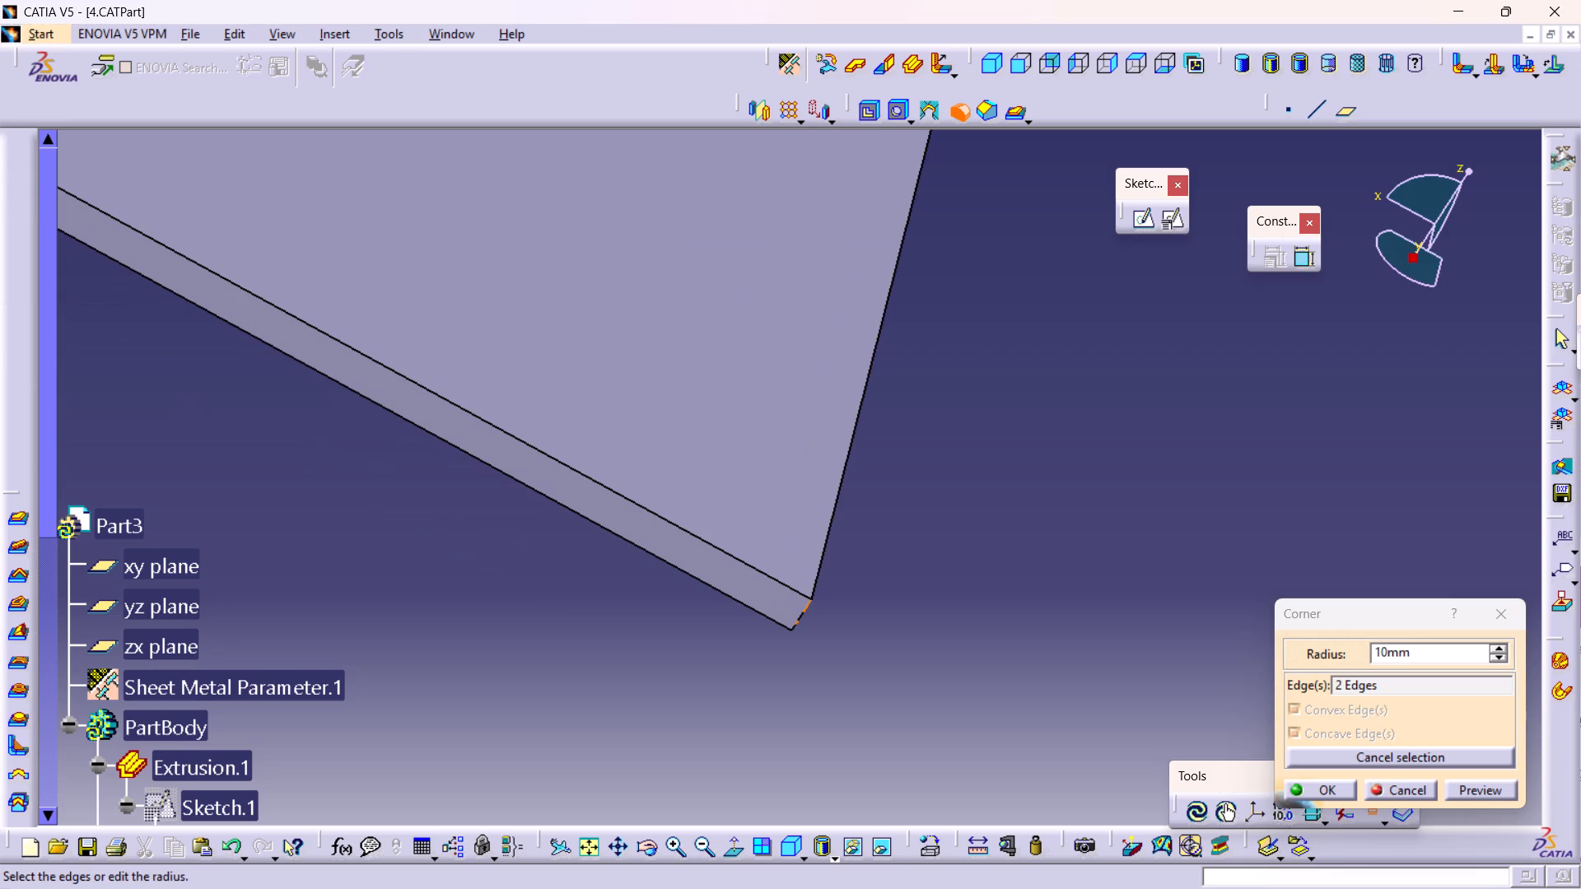
{"action": "left_click", "coordinate": [804, 610]}
{"action": "middle_click_drag", "start_coordinate": [623, 544], "coordinate": [678, 643]}
{"action": "right_click", "coordinate": [623, 544]}
{"action": "right_click", "coordinate": [623, 544]}
{"action": "middle_click_drag", "start_coordinate": [623, 471], "coordinate": [779, 689]}
{"action": "middle_click_drag", "start_coordinate": [662, 491], "coordinate": [711, 574]}
{"action": "right_click", "coordinate": [662, 491]}
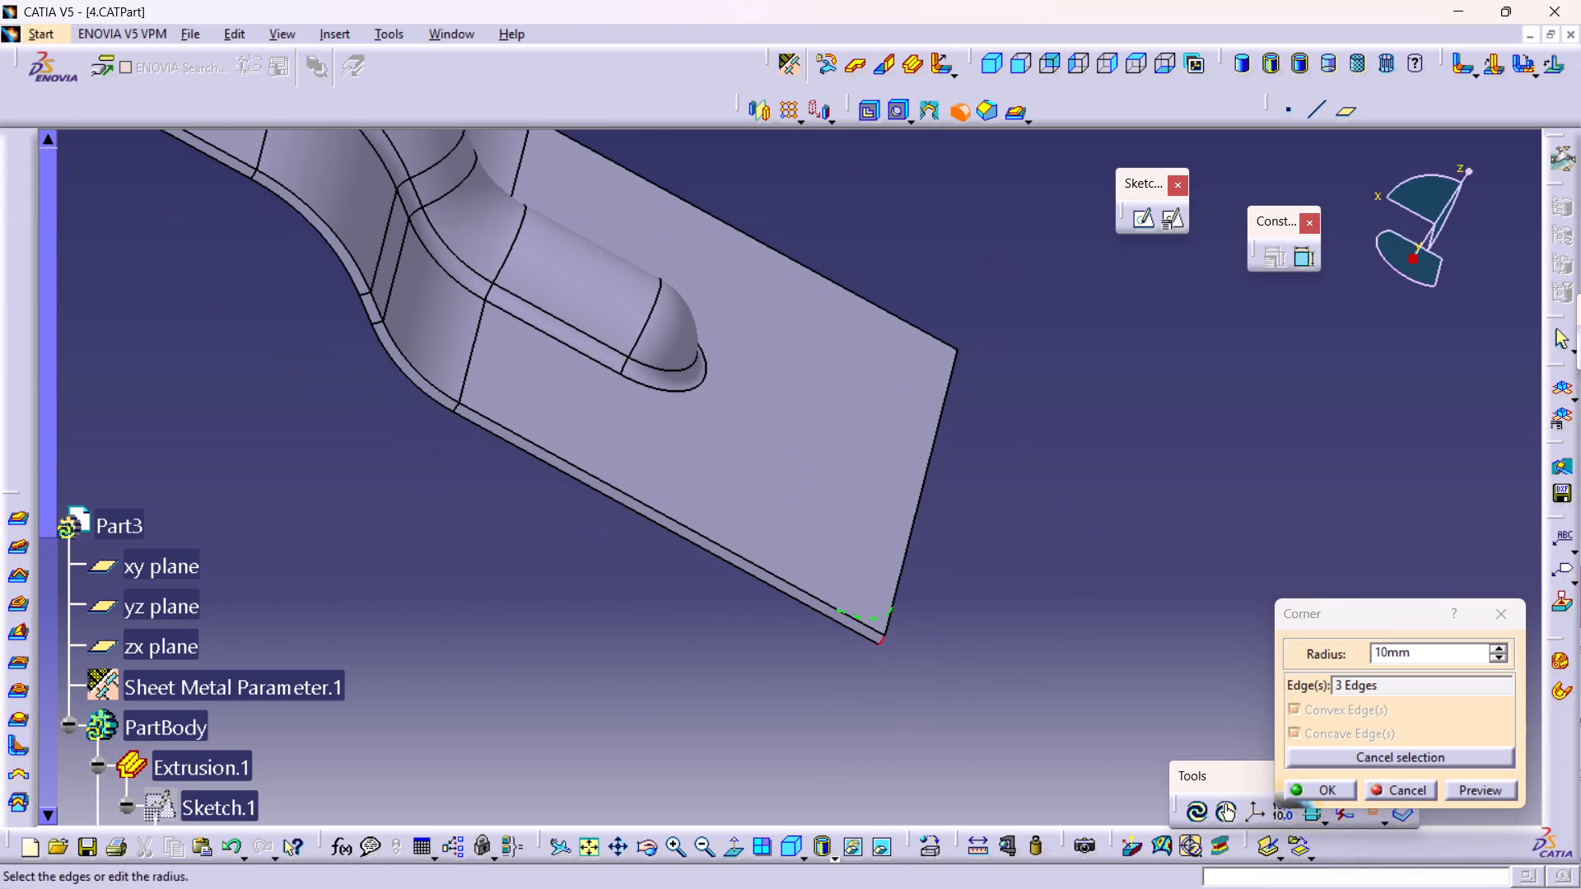
{"action": "middle_click_drag", "start_coordinate": [1007, 526], "coordinate": [709, 522]}
{"action": "right_click_drag", "start_coordinate": [1007, 526], "coordinate": [709, 522]}
{"action": "middle_click_drag", "start_coordinate": [1122, 607], "coordinate": [515, 609]}
{"action": "middle_click_drag", "start_coordinate": [880, 595], "coordinate": [840, 580]}
{"action": "right_click_drag", "start_coordinate": [880, 595], "coordinate": [840, 580]}
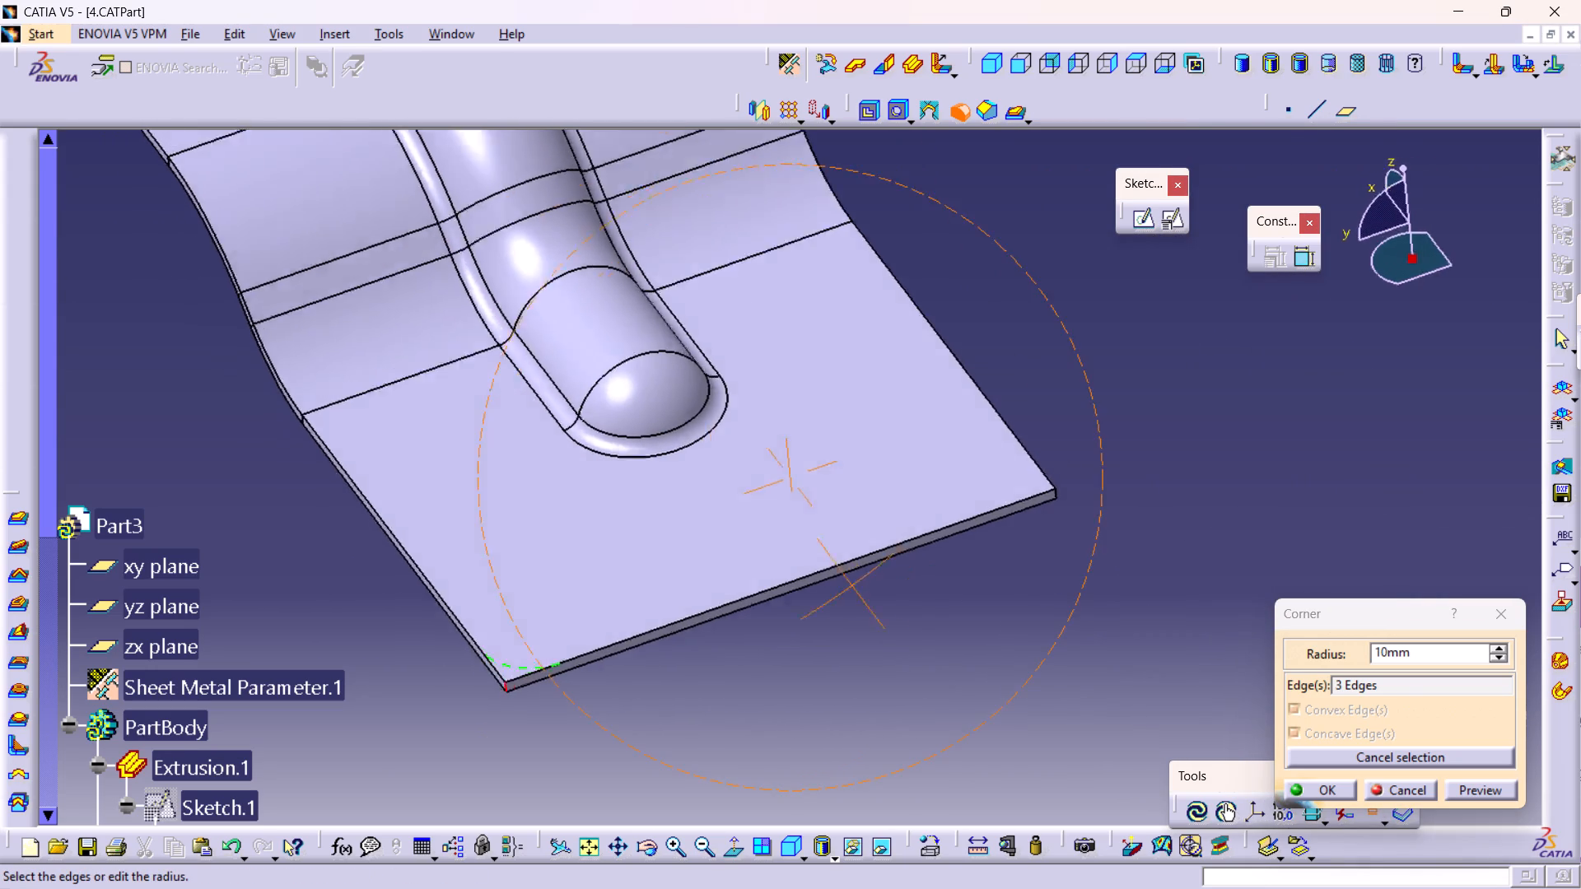
{"action": "right_click_drag", "start_coordinate": [840, 580], "coordinate": [626, 533]}
{"action": "middle_click_drag", "start_coordinate": [840, 580], "coordinate": [626, 533]}
{"action": "middle_click_drag", "start_coordinate": [1179, 646], "coordinate": [575, 600]}
{"action": "middle_click_drag", "start_coordinate": [576, 589], "coordinate": [513, 461]}
{"action": "right_click", "coordinate": [576, 589]}
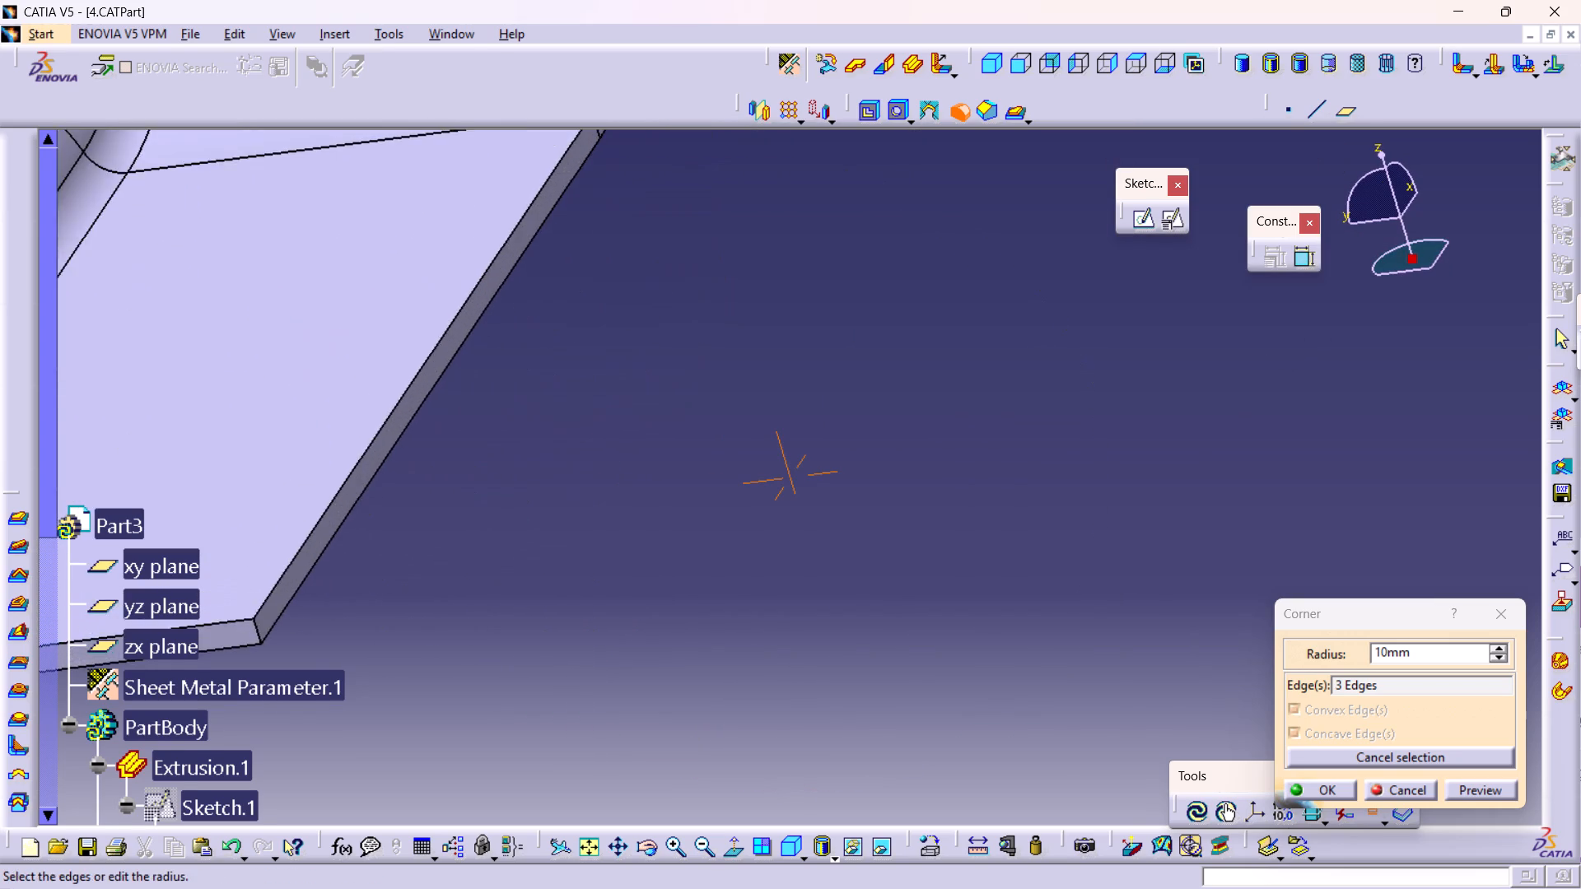
{"action": "scroll", "coordinate": [511, 461], "scroll_direction": "up", "scroll_amount": 1}
{"action": "middle_click_drag", "start_coordinate": [542, 496], "coordinate": [749, 515]}
{"action": "left_click_drag", "start_coordinate": [450, 655], "coordinate": [459, 659]}
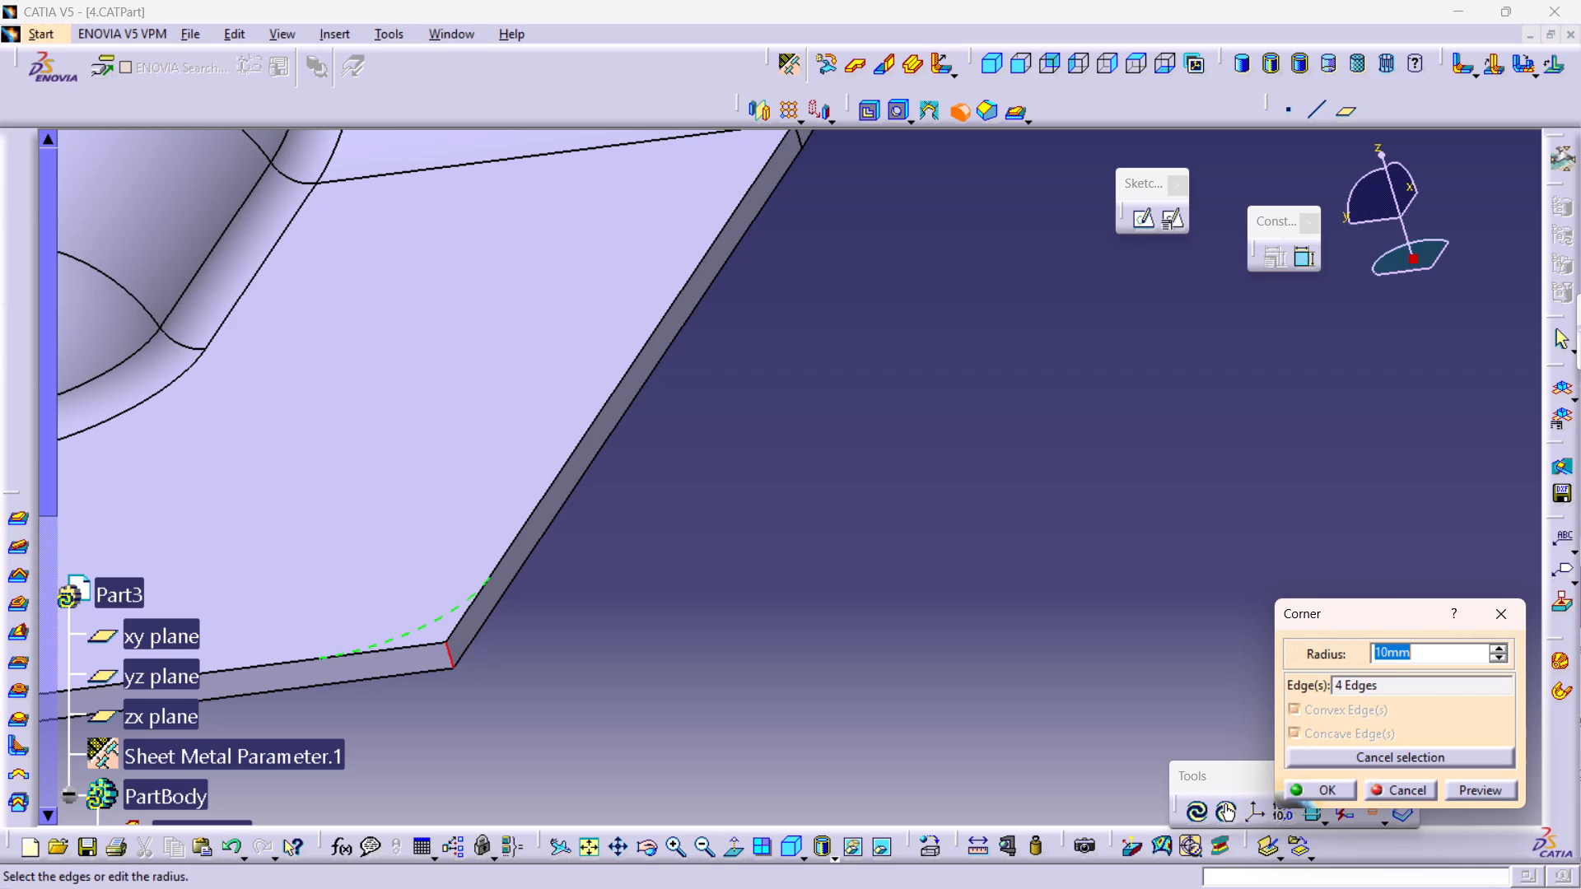
{"action": "middle_click_drag", "start_coordinate": [734, 611], "coordinate": [822, 761]}
{"action": "right_click", "coordinate": [734, 611]}
{"action": "middle_click_drag", "start_coordinate": [793, 600], "coordinate": [819, 720]}
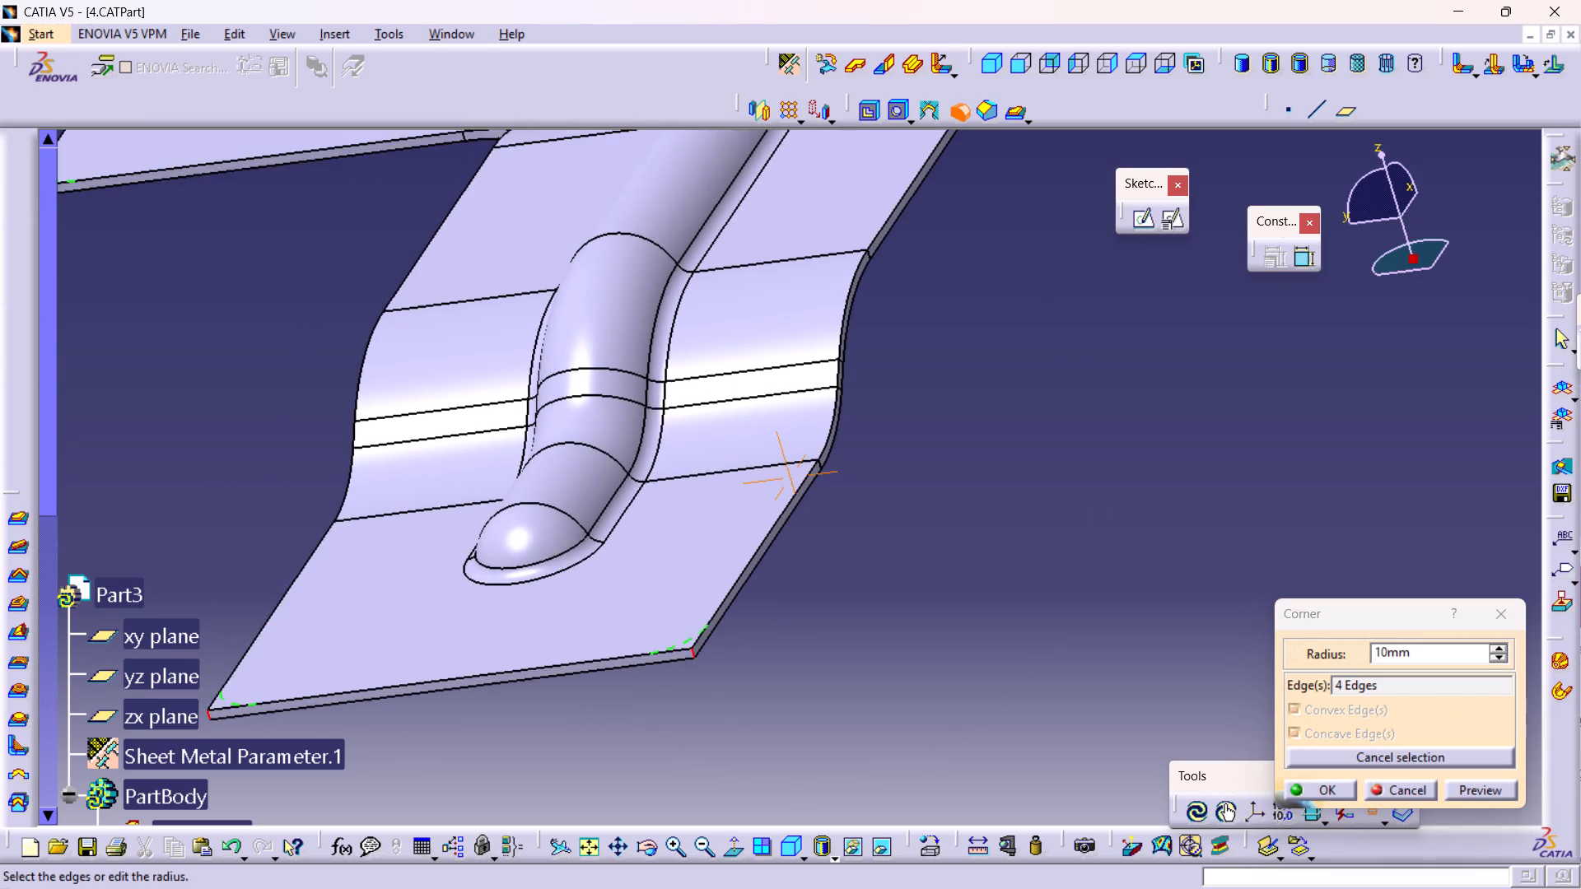
{"action": "middle_click_drag", "start_coordinate": [819, 720], "coordinate": [898, 839]}
{"action": "right_click", "coordinate": [821, 721]}
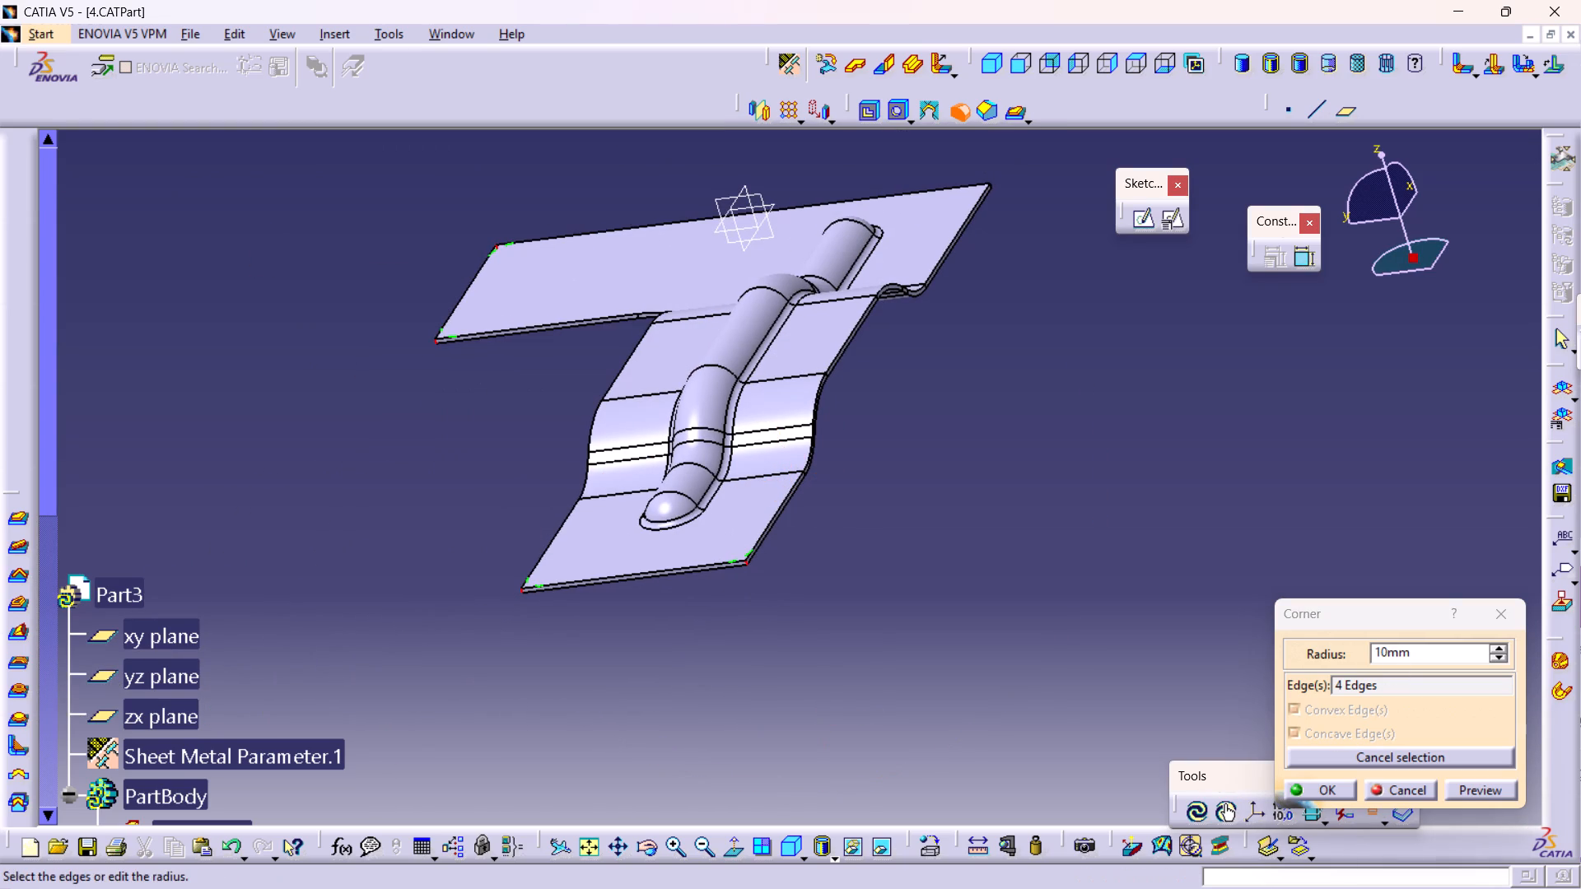
{"action": "double_click", "coordinate": [1417, 654]}
{"action": "type", "text": "25"}
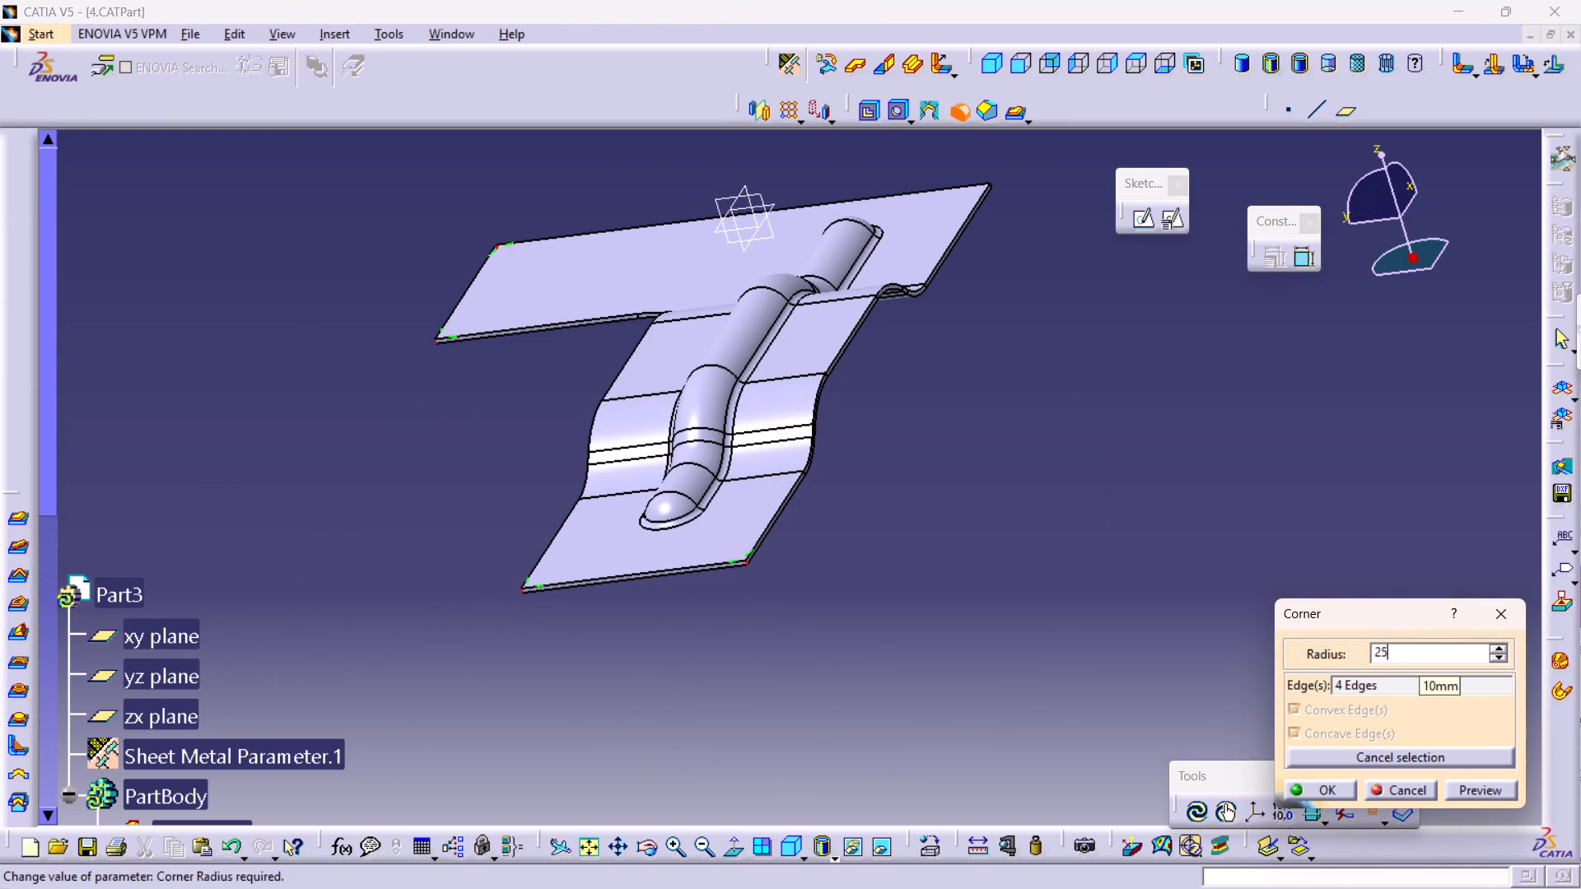
{"action": "key", "text": "Return"}
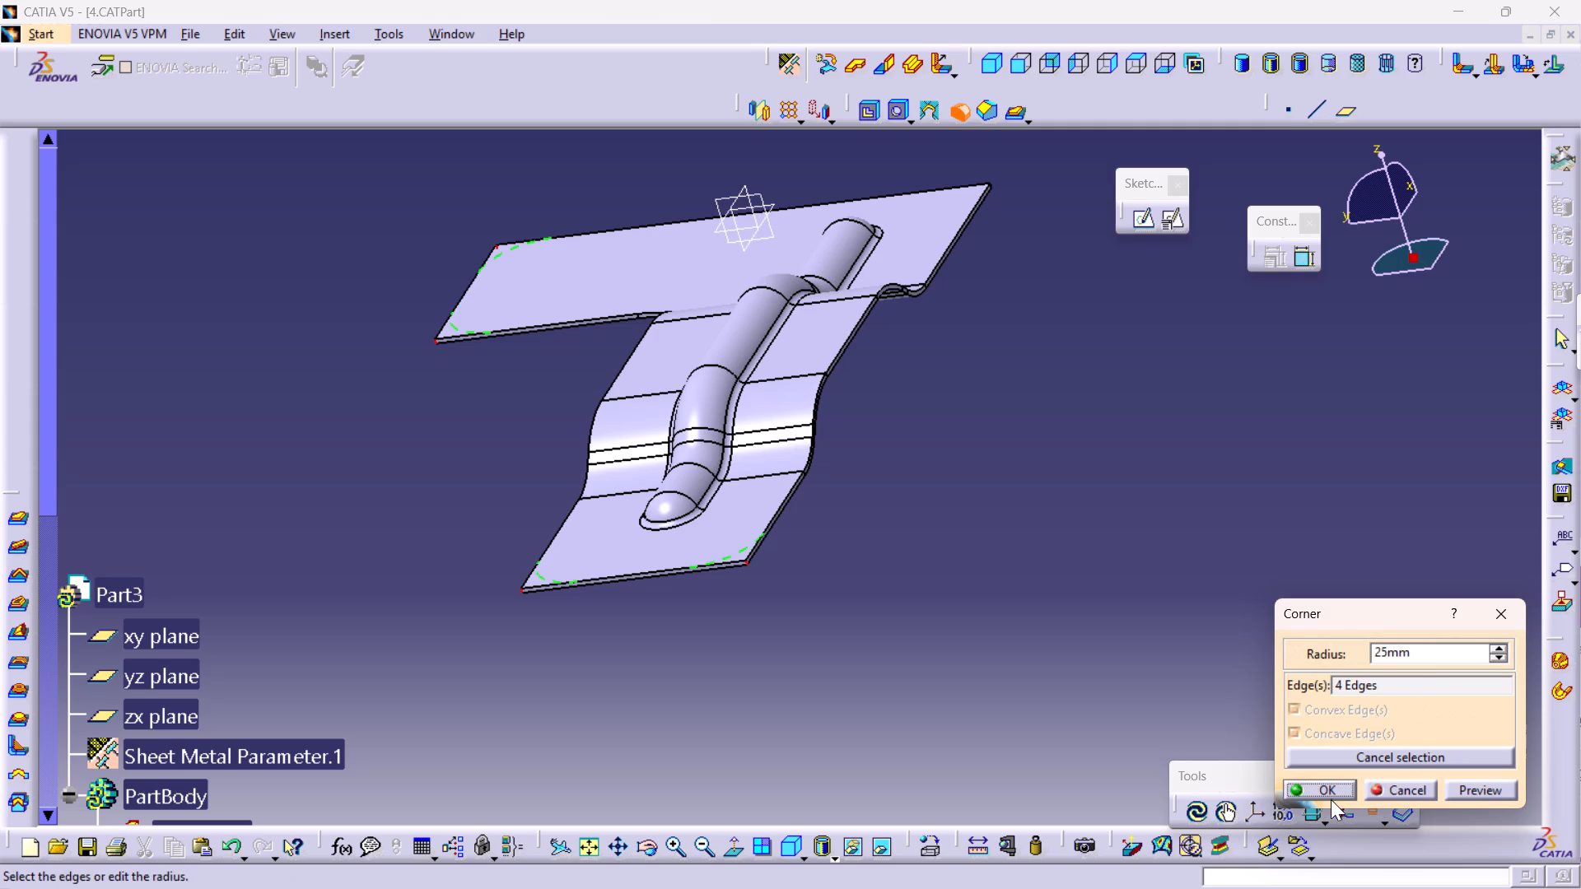
{"action": "left_click", "coordinate": [1316, 793]}
{"action": "left_click", "coordinate": [1096, 630]}
Round the remaining outer corner of the L, beside the bead's end, with a 60 mm radius Corner.
{"action": "middle_click_drag", "start_coordinate": [1045, 463], "coordinate": [799, 581]}
{"action": "right_click_drag", "start_coordinate": [1045, 463], "coordinate": [796, 582]}
{"action": "middle_click_drag", "start_coordinate": [1080, 453], "coordinate": [916, 504]}
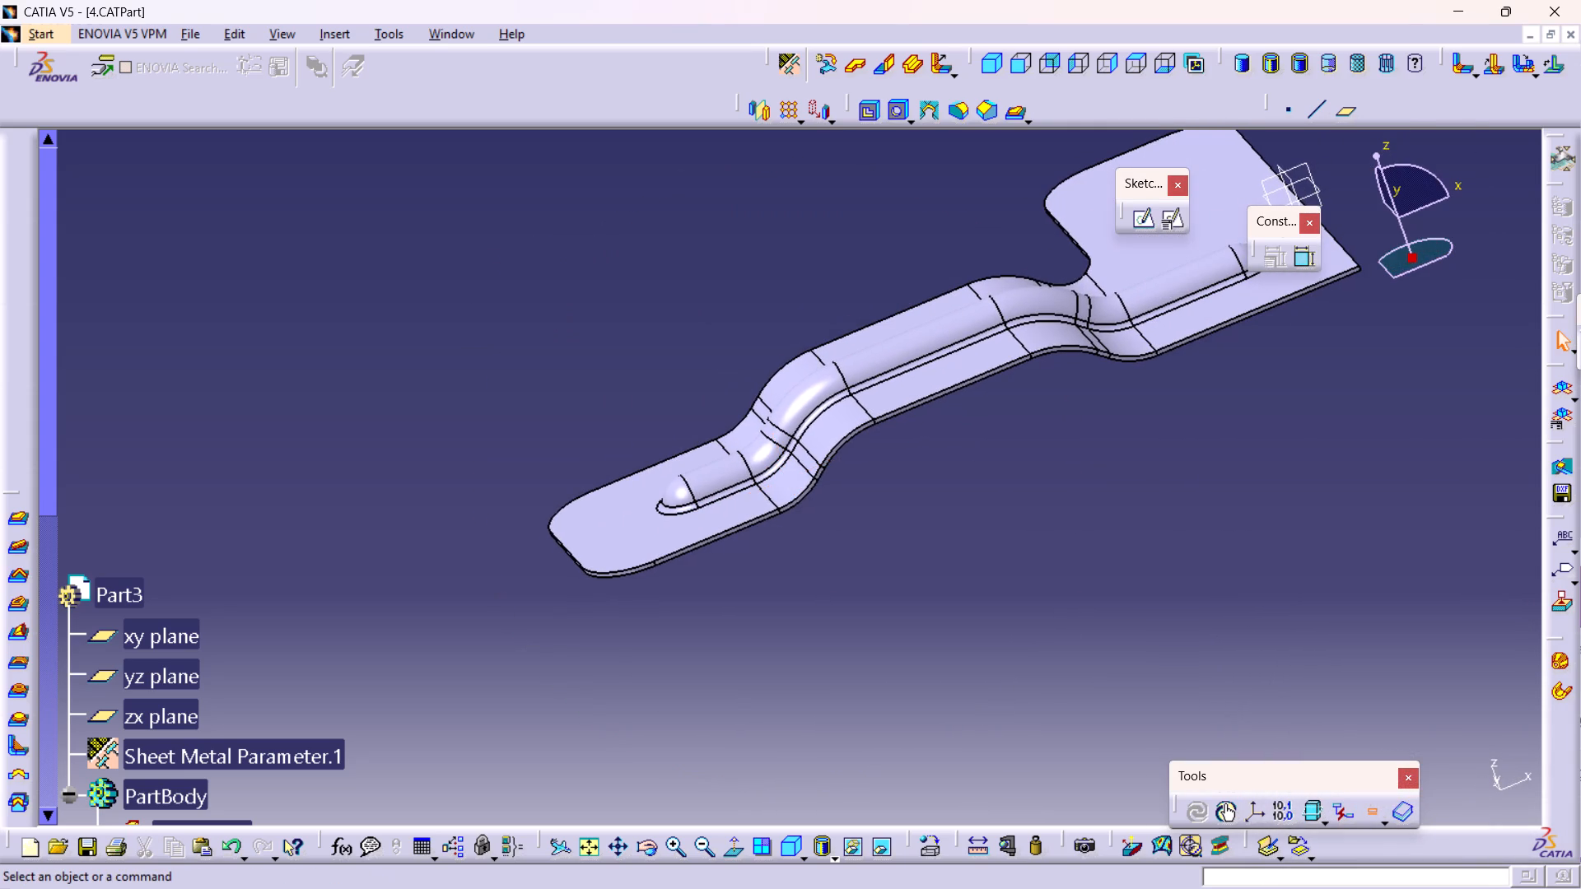
{"action": "middle_click_drag", "start_coordinate": [1229, 456], "coordinate": [1007, 467]}
{"action": "right_click_drag", "start_coordinate": [1225, 453], "coordinate": [1007, 467]}
{"action": "middle_click_drag", "start_coordinate": [1254, 459], "coordinate": [827, 561]}
{"action": "middle_click_drag", "start_coordinate": [845, 603], "coordinate": [843, 592]}
{"action": "right_click", "coordinate": [845, 603]}
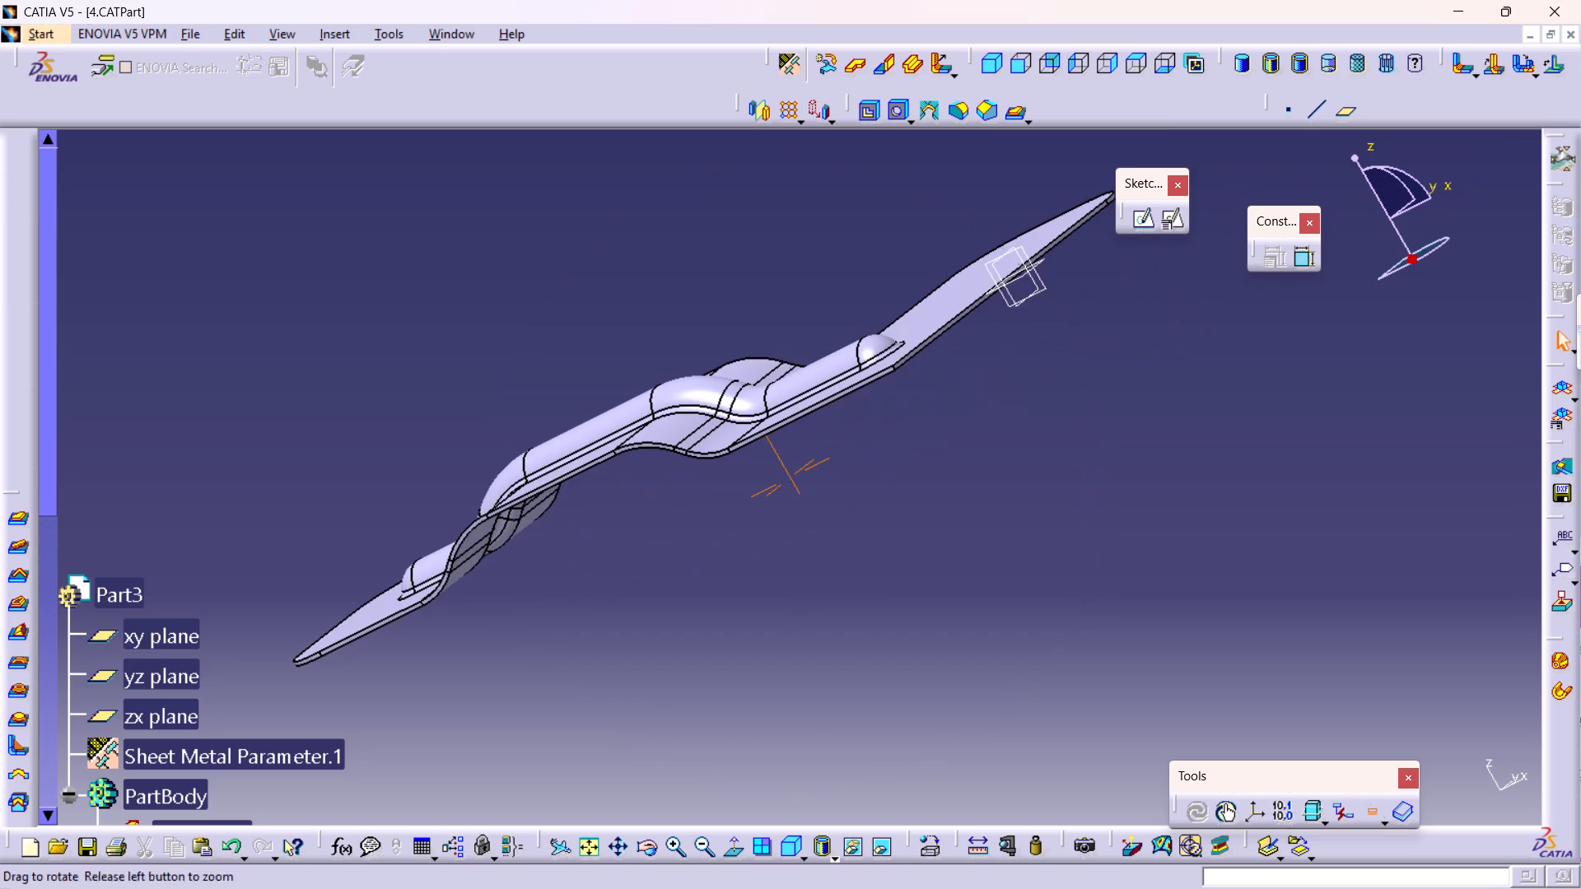
{"action": "middle_click_drag", "start_coordinate": [843, 592], "coordinate": [831, 407]}
{"action": "middle_click_drag", "start_coordinate": [1006, 342], "coordinate": [599, 652]}
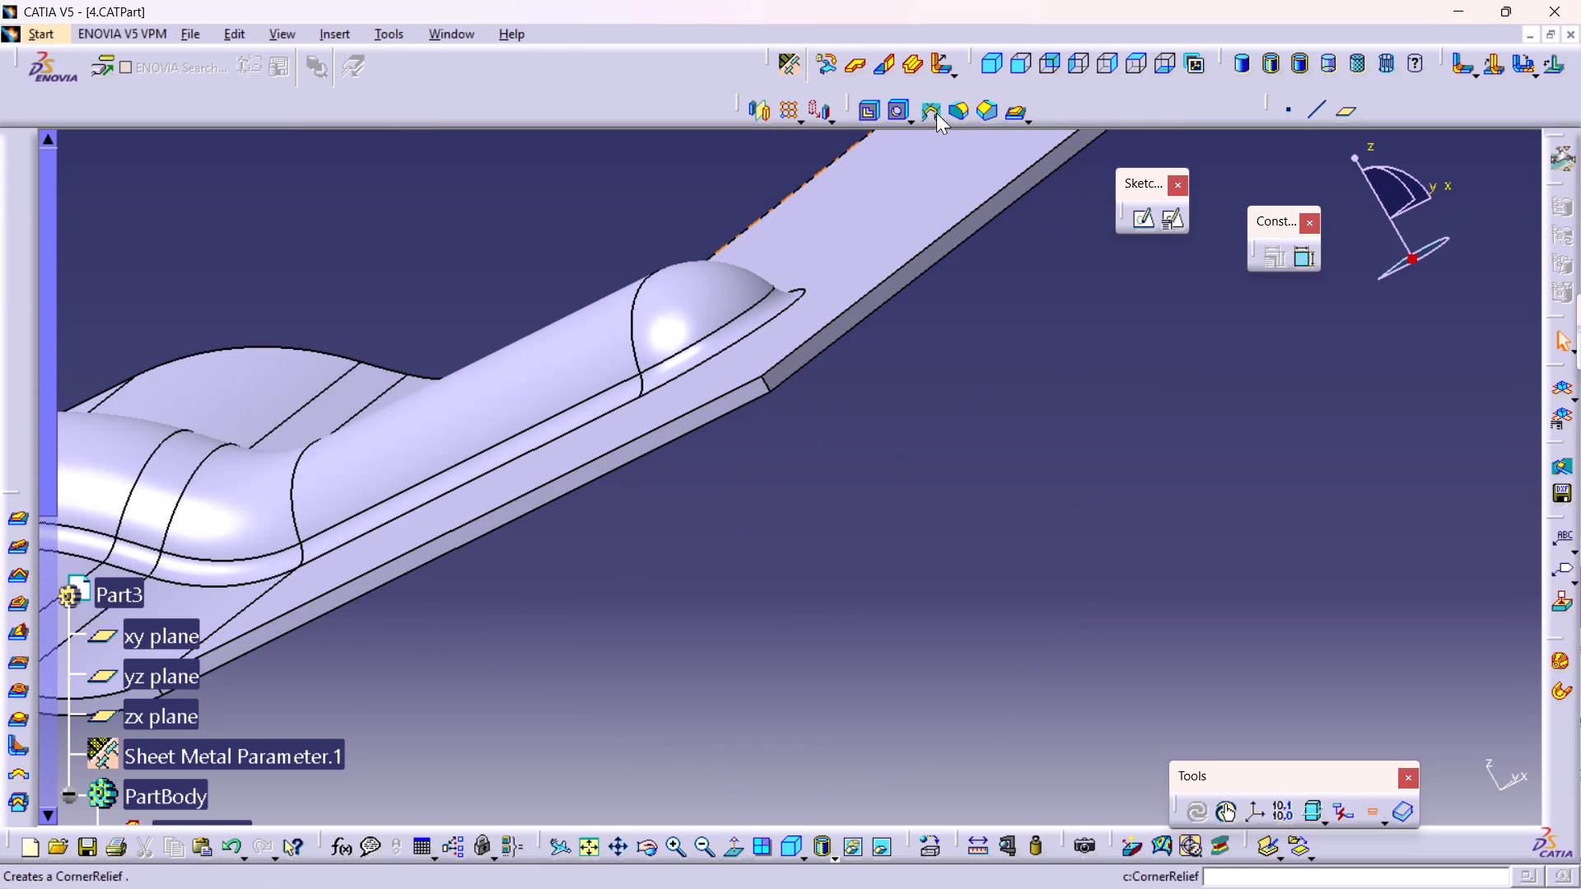
{"action": "double_click", "coordinate": [954, 107]}
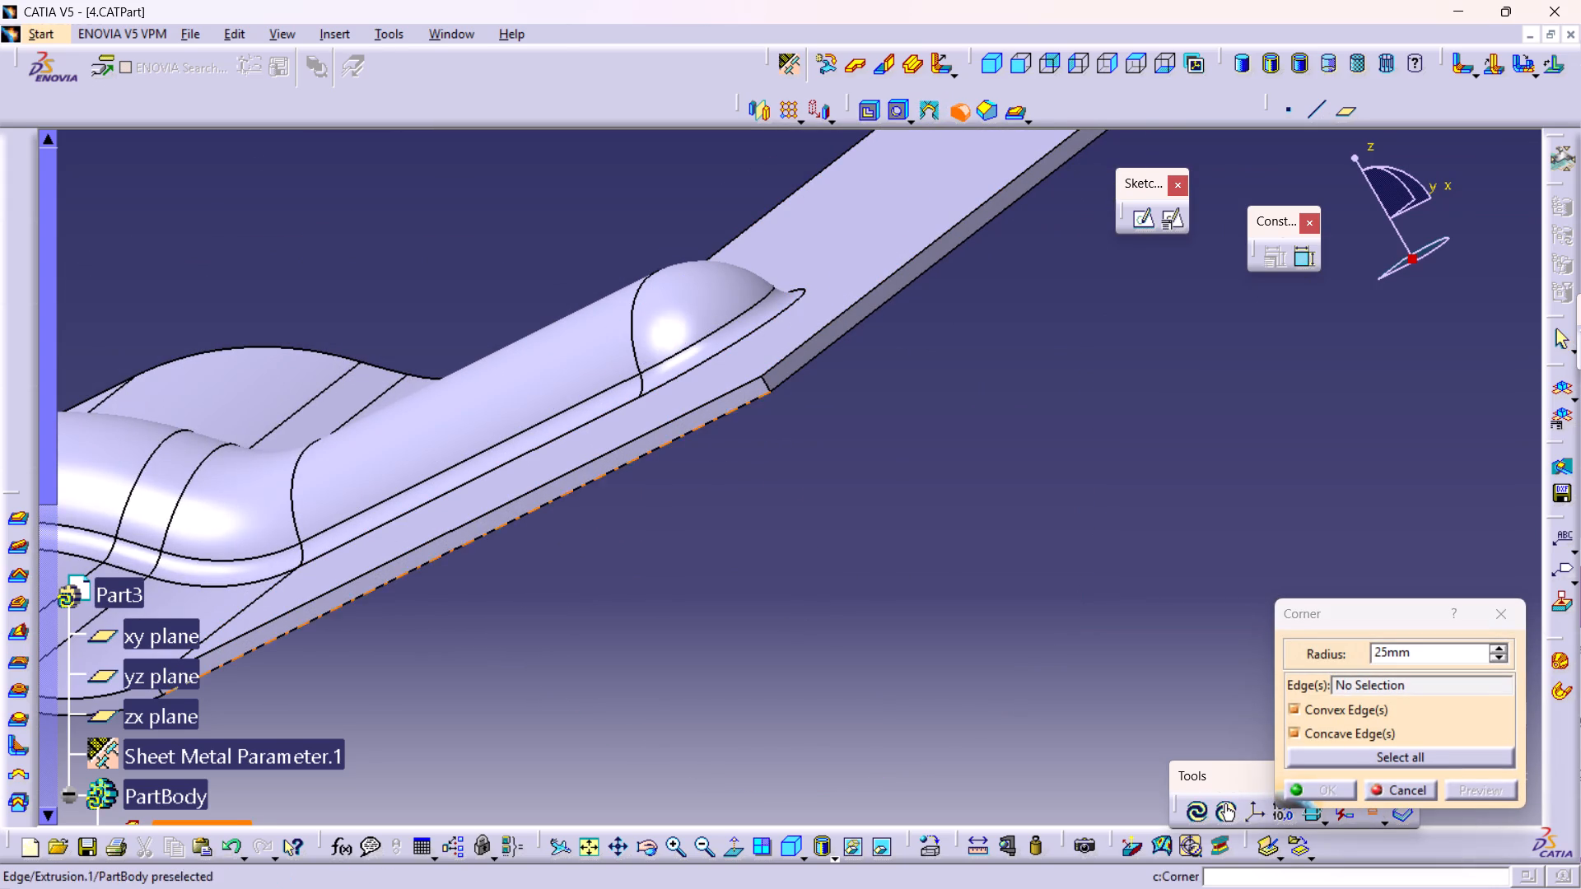
{"action": "left_click", "coordinate": [767, 385]}
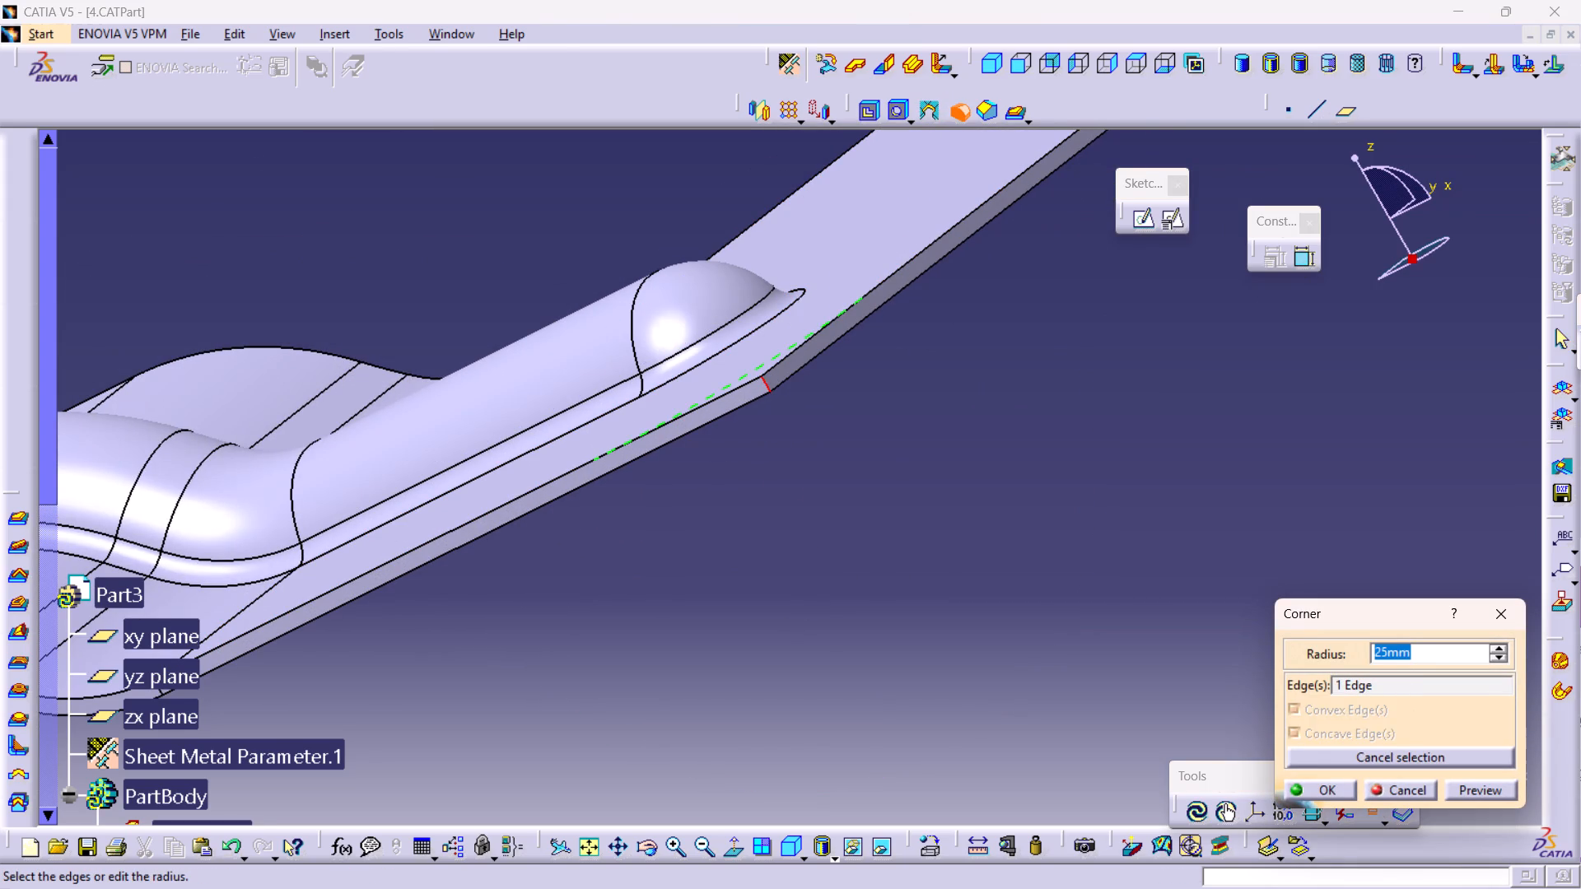
{"action": "type", "text": "60"}
{"action": "key", "text": "Return"}
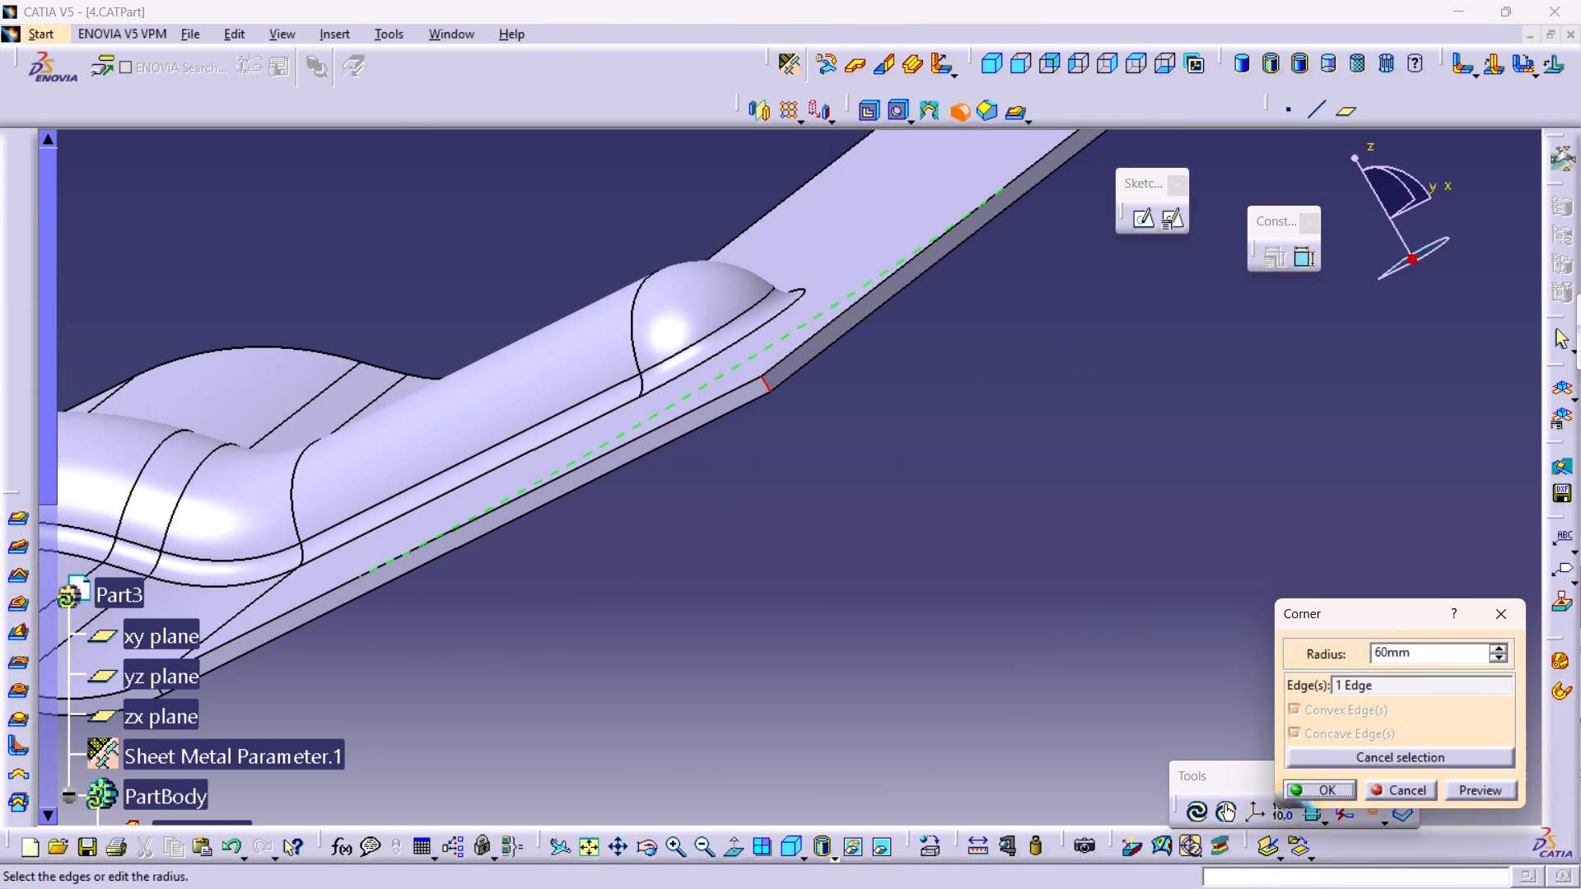
{"action": "left_click", "coordinate": [1308, 789]}
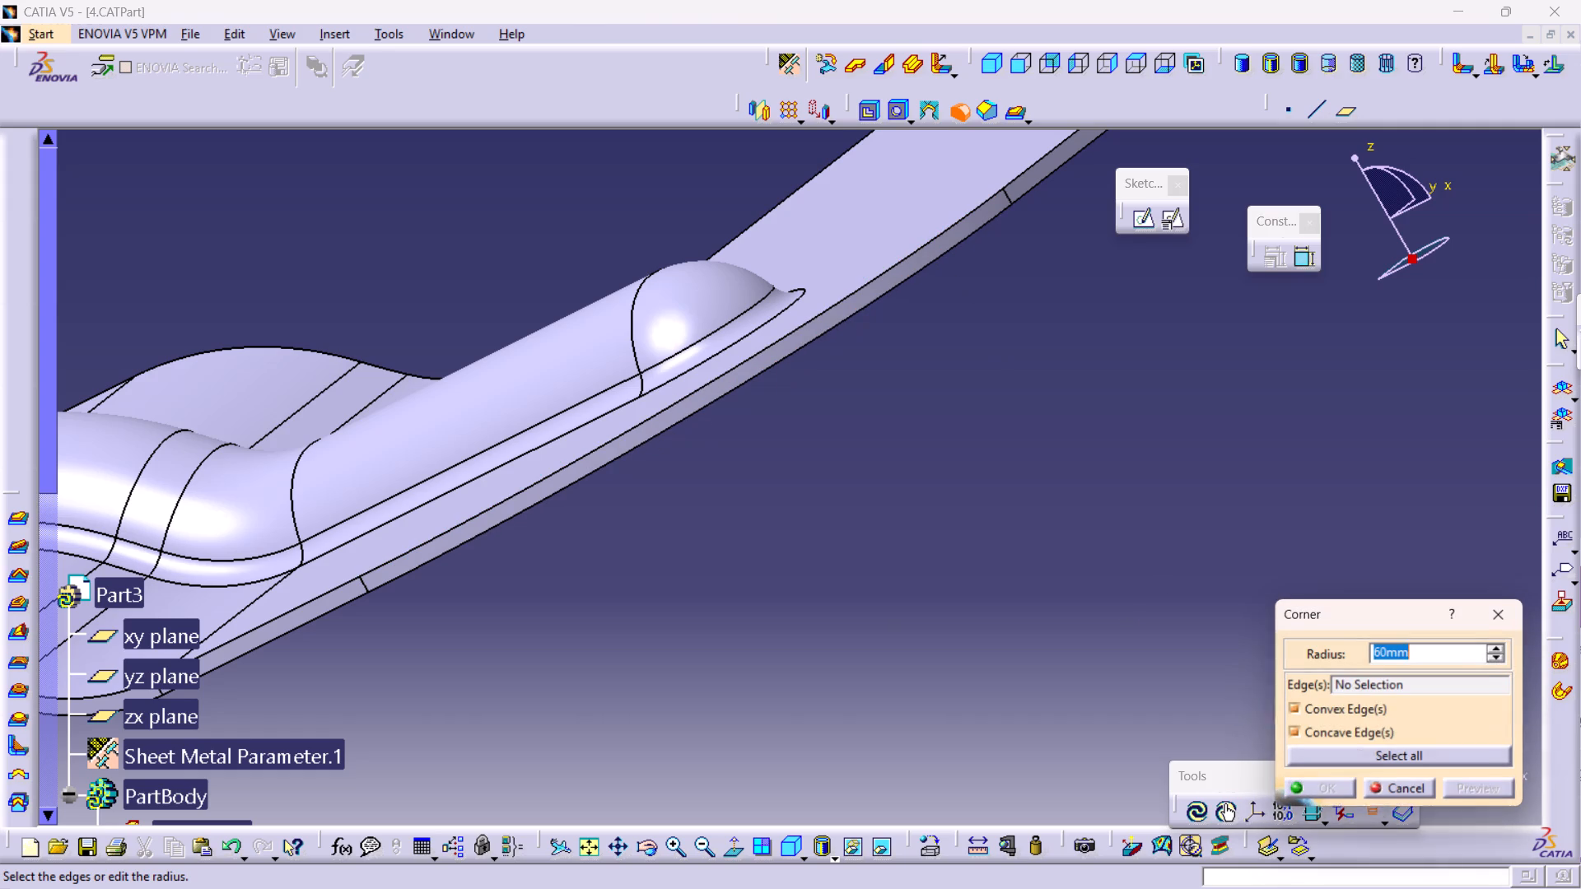
Examine the whole sheet with its rounded corners in an isometric view.
{"action": "left_click", "coordinate": [986, 71]}
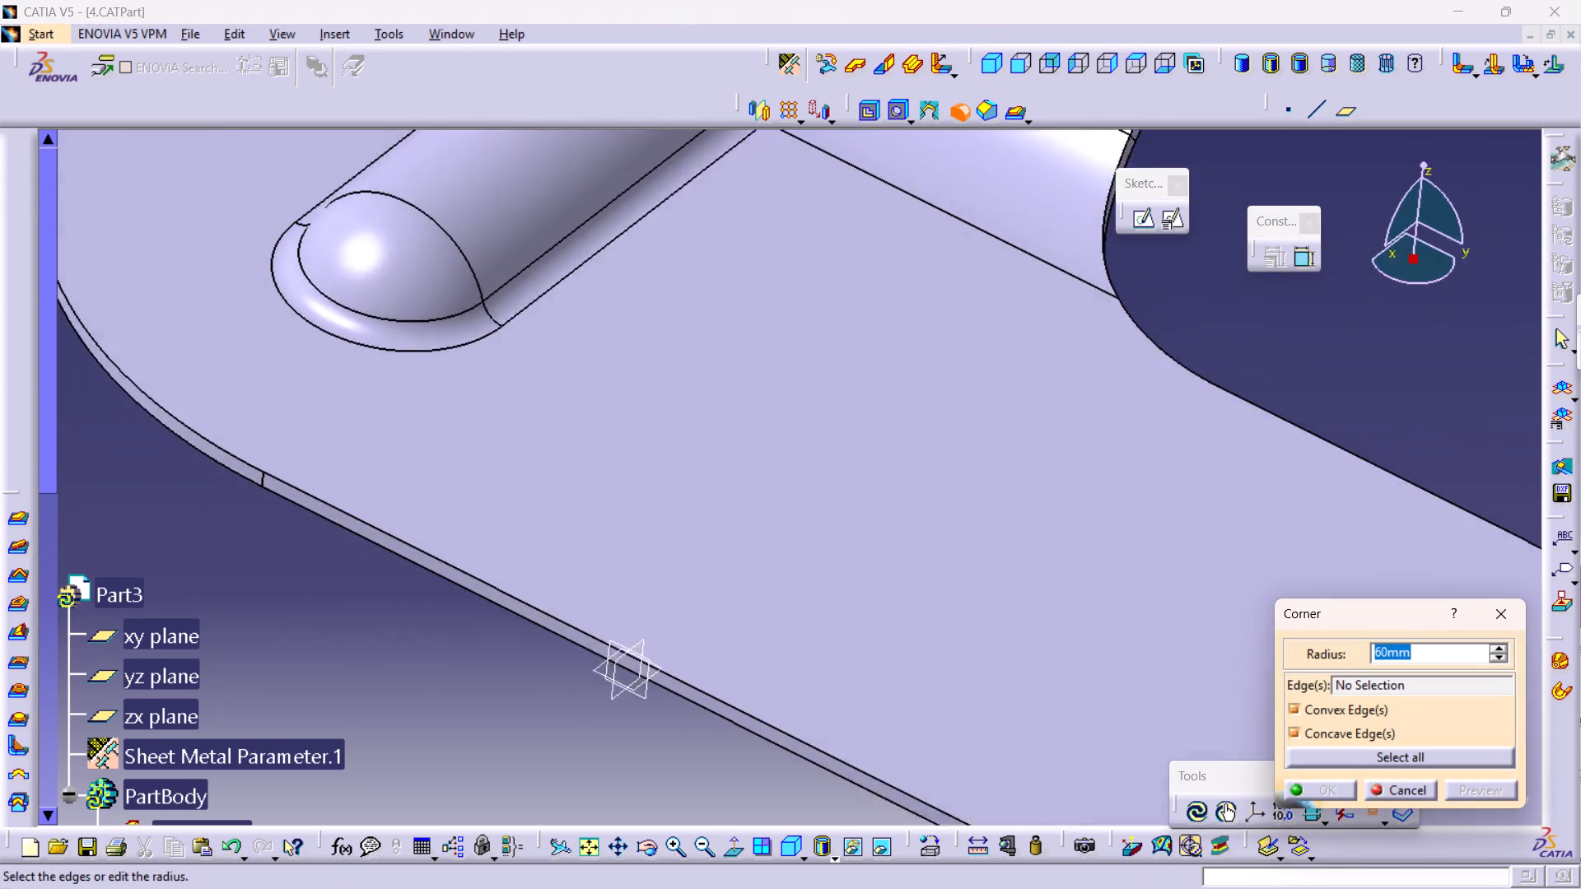
{"action": "middle_click_drag", "start_coordinate": [645, 324], "coordinate": [712, 474]}
{"action": "right_click", "coordinate": [642, 324]}
{"action": "middle_click_drag", "start_coordinate": [763, 441], "coordinate": [783, 469]}
{"action": "right_click", "coordinate": [763, 441]}
{"action": "middle_click_drag", "start_coordinate": [1011, 298], "coordinate": [660, 492]}
{"action": "right_click", "coordinate": [648, 484]}
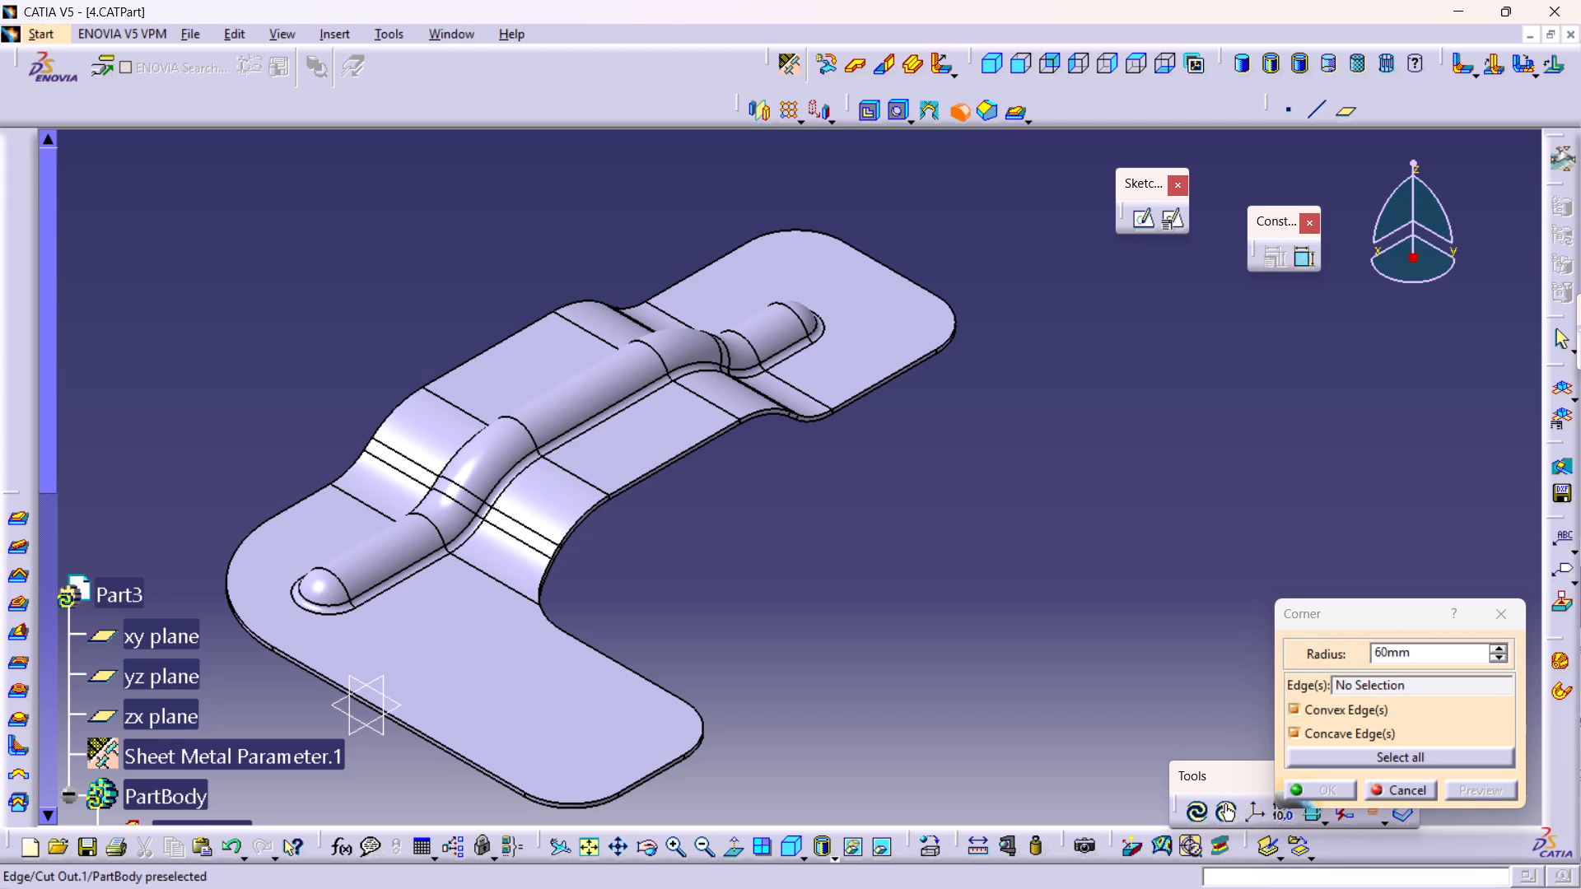
{"action": "middle_click_drag", "start_coordinate": [689, 536], "coordinate": [697, 579]}
{"action": "right_click", "coordinate": [689, 536]}
{"action": "middle_click", "coordinate": [791, 533]}
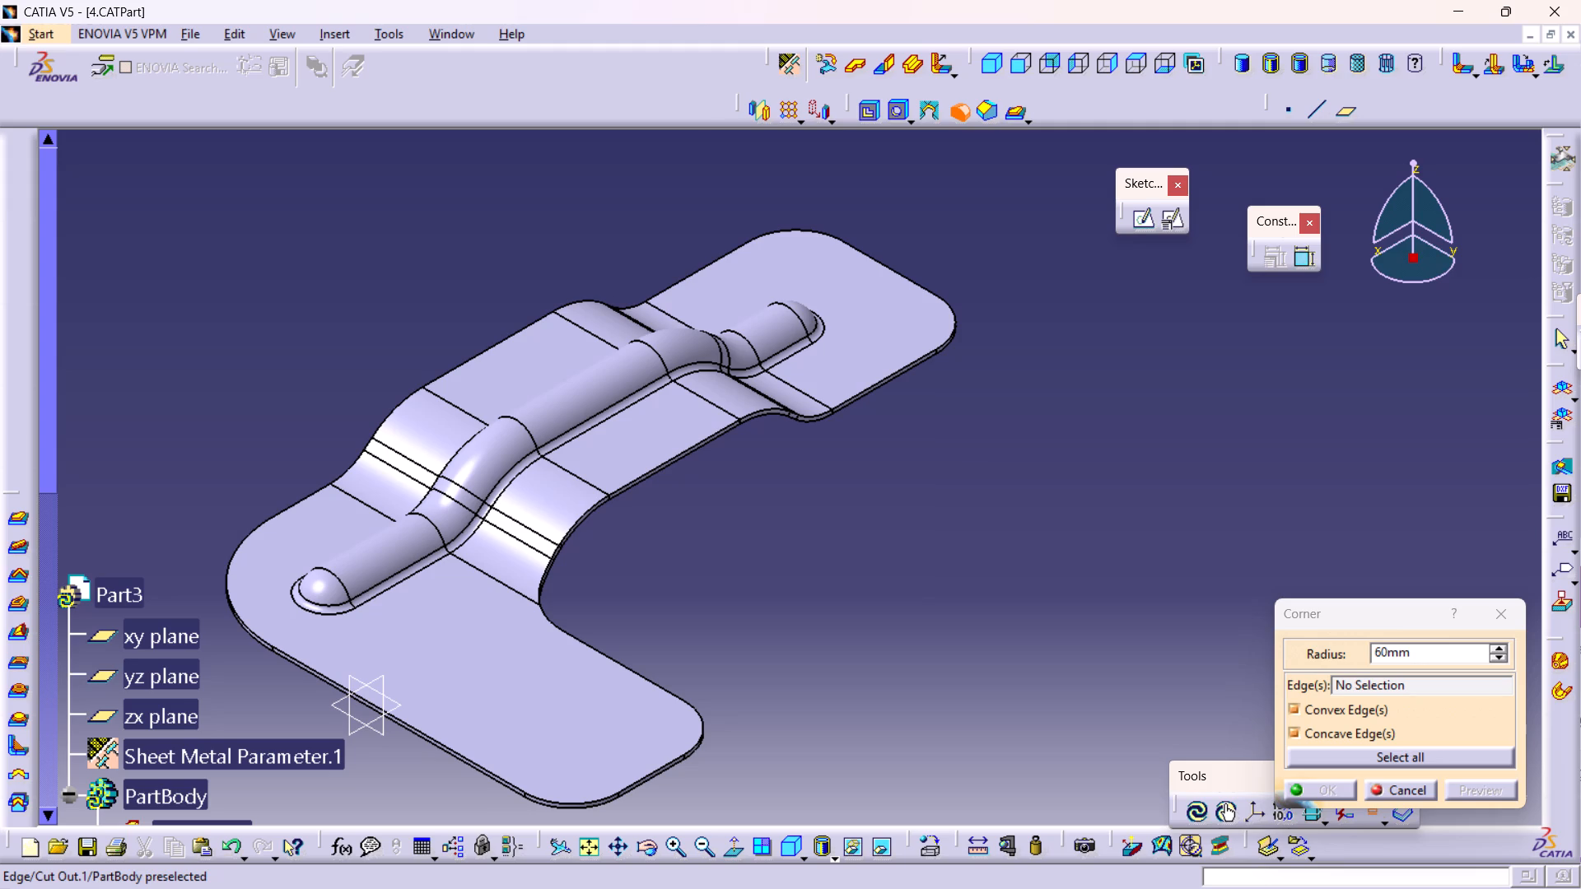
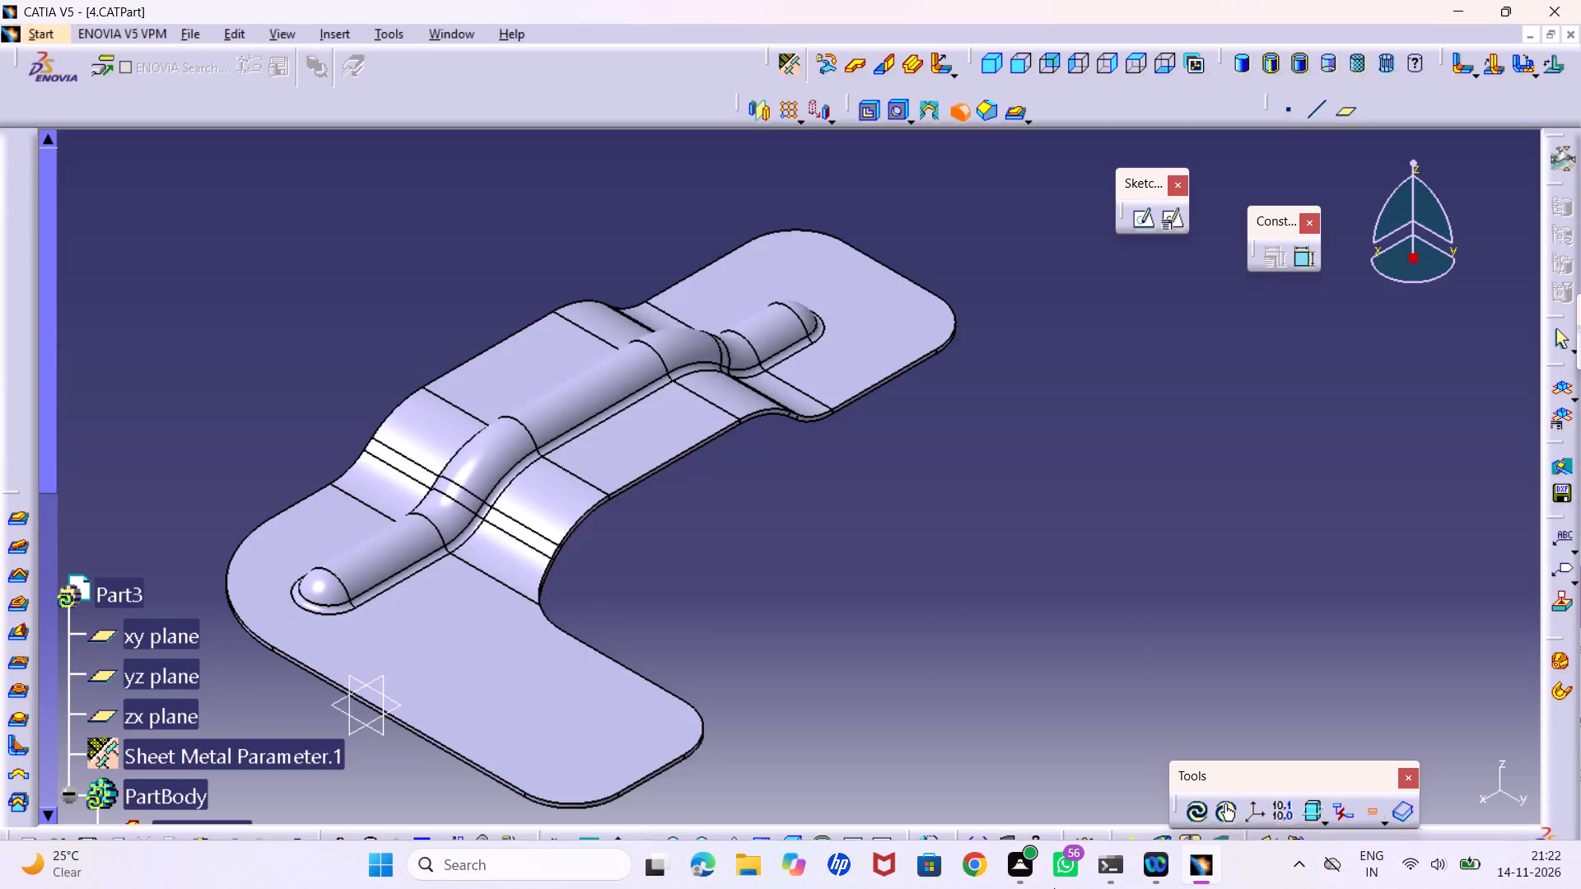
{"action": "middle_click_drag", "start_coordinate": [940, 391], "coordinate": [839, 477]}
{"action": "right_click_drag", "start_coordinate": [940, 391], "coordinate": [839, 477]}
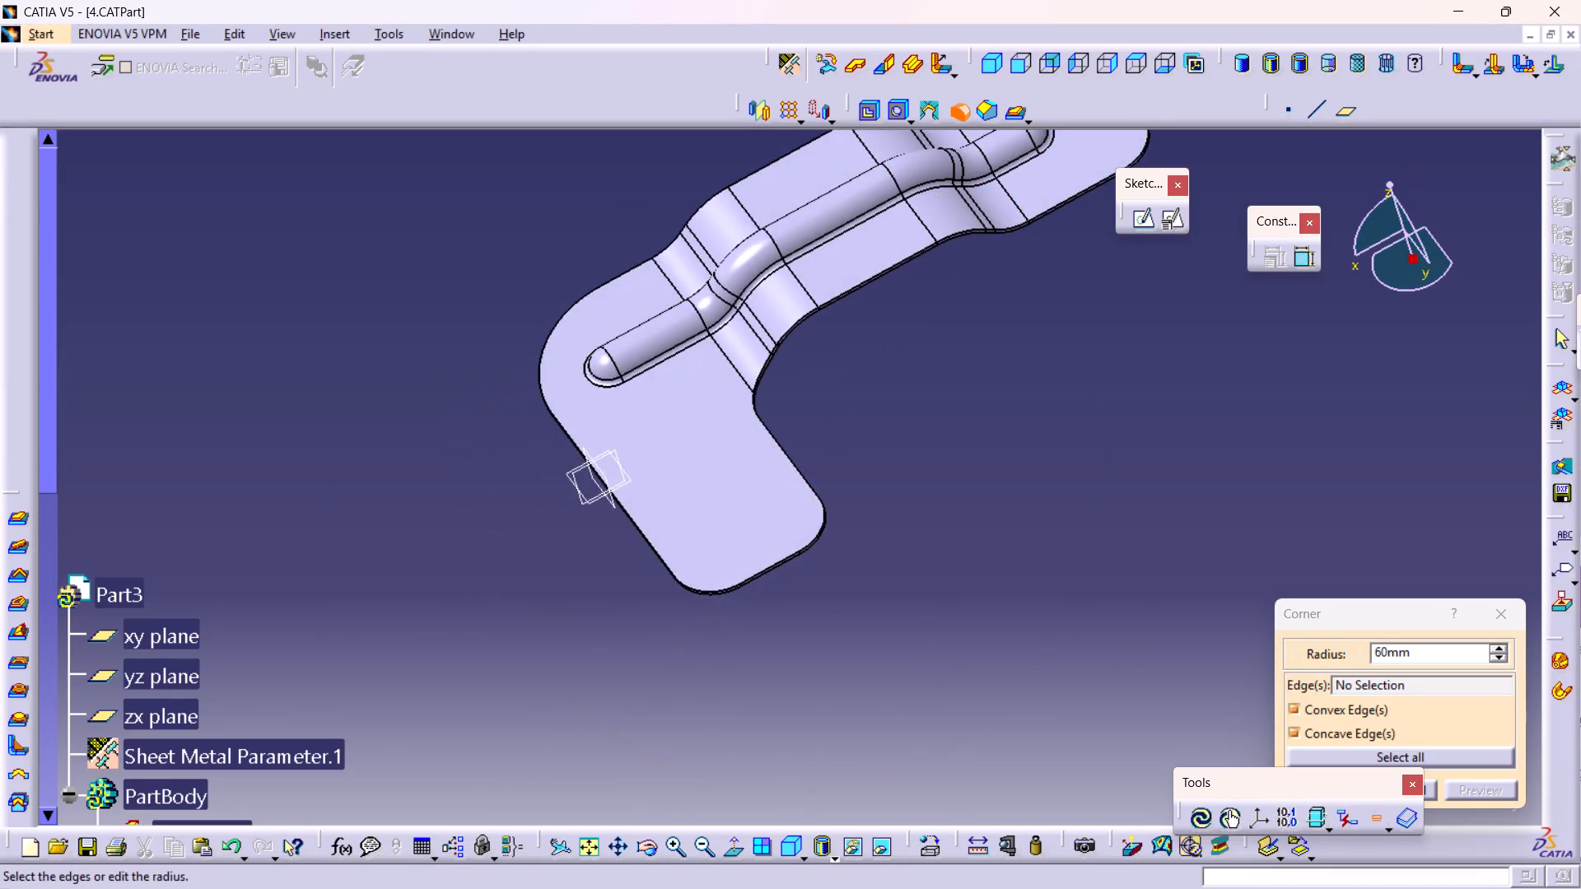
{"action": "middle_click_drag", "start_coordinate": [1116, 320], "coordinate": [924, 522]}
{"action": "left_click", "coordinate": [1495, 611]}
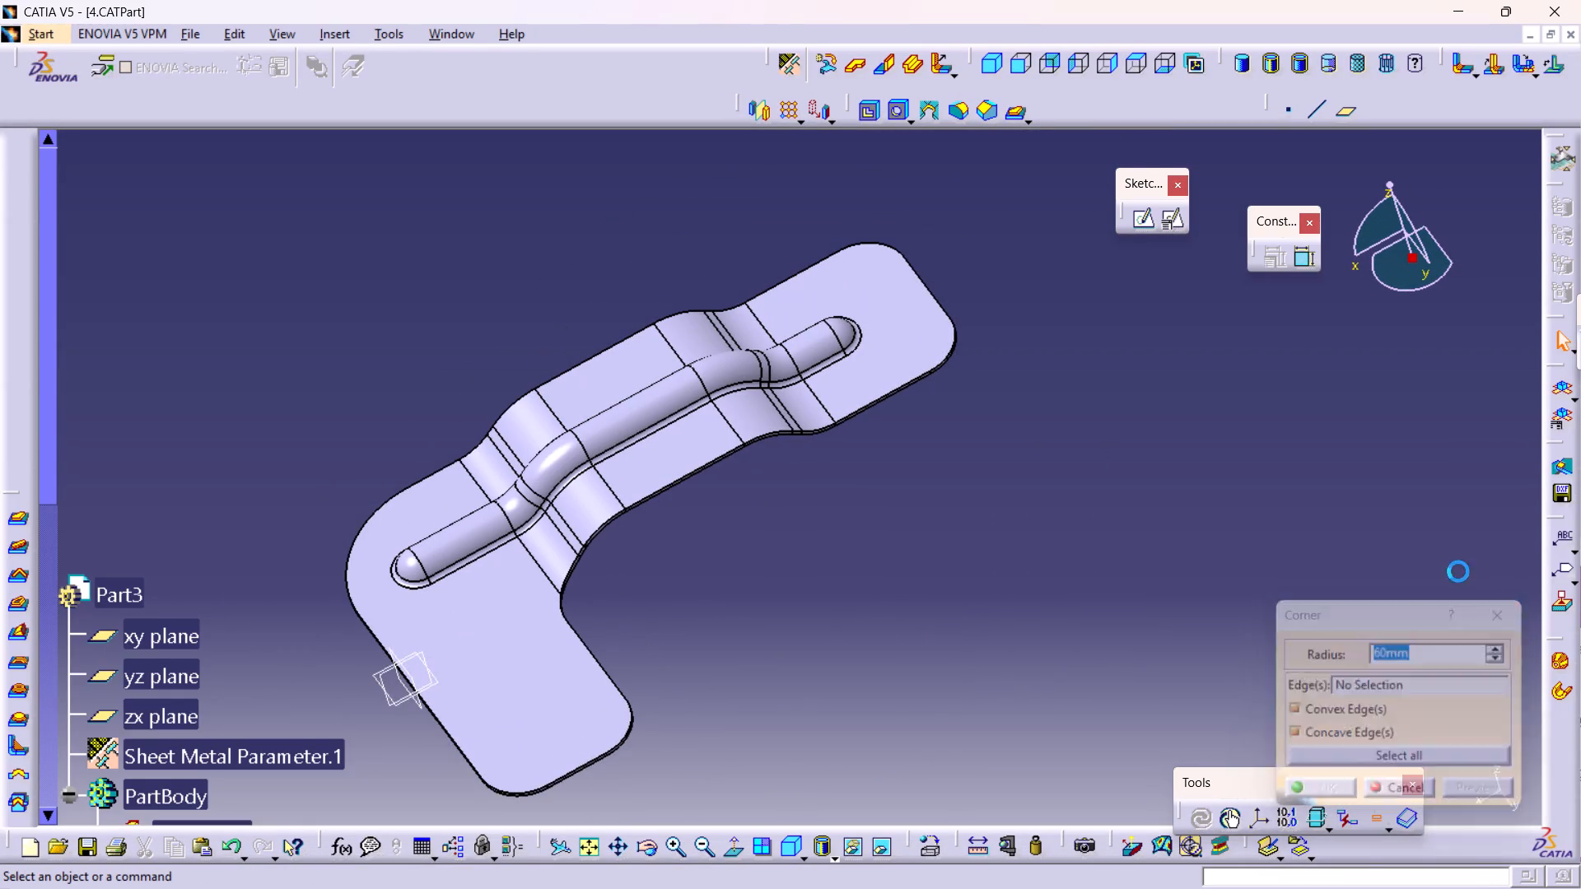
Start a hole on the flat end face of the long leg, beyond the bead's end, and open its positioning sketch.
{"action": "middle_click_drag", "start_coordinate": [1058, 518], "coordinate": [1041, 463]}
{"action": "right_click", "coordinate": [1058, 518]}
{"action": "middle_click_drag", "start_coordinate": [1045, 434], "coordinate": [991, 667]}
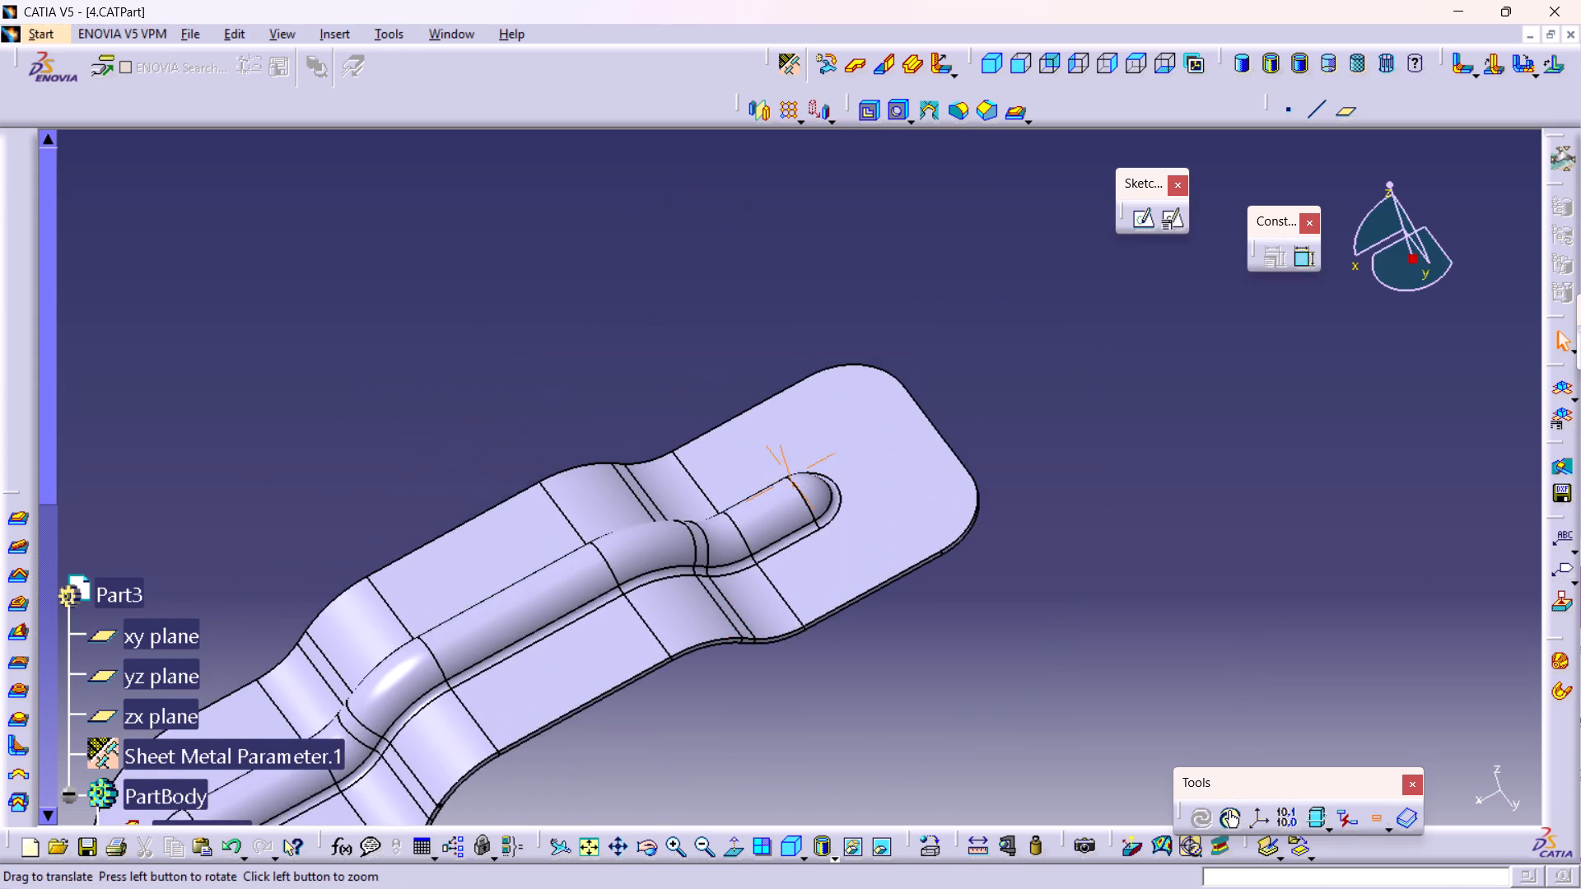
{"action": "middle_click_drag", "start_coordinate": [991, 667], "coordinate": [990, 669]}
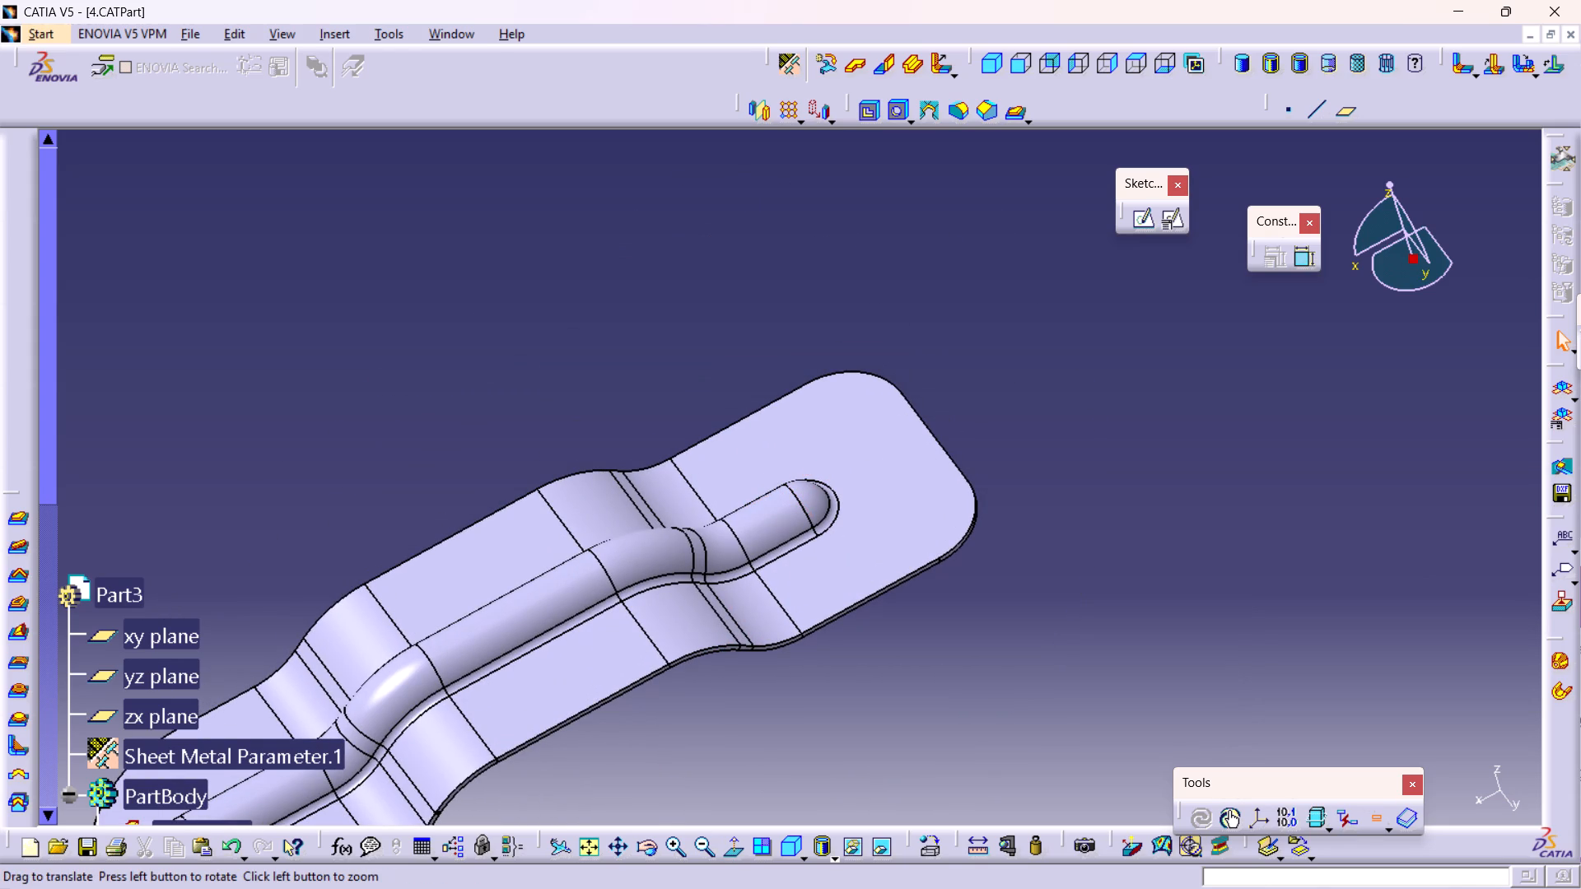
{"action": "left_click", "coordinate": [898, 107]}
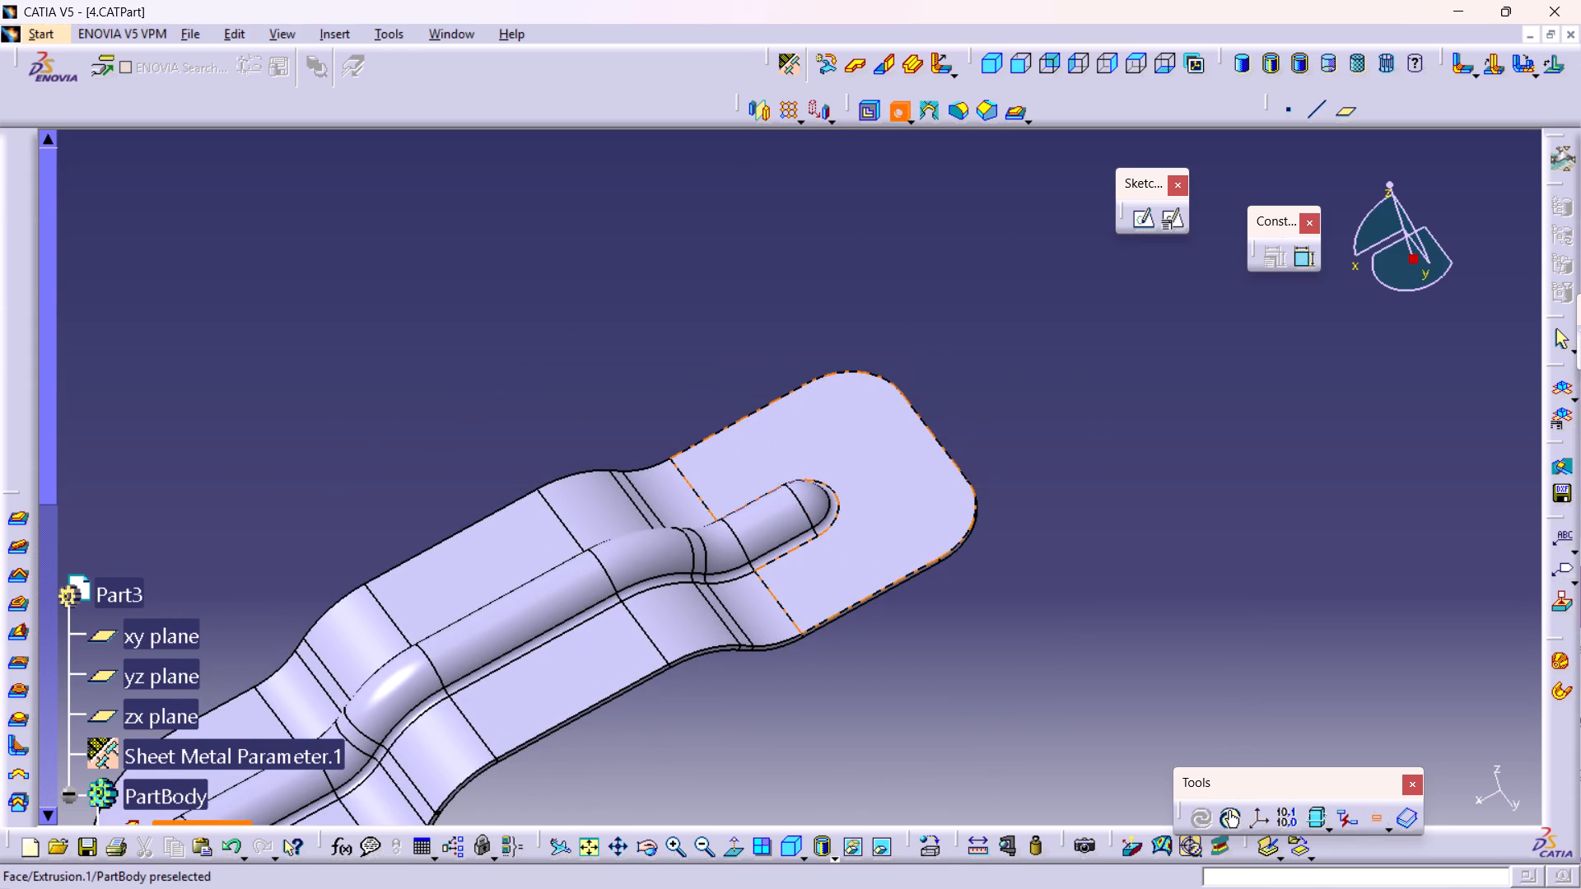
{"action": "left_click", "coordinate": [893, 463]}
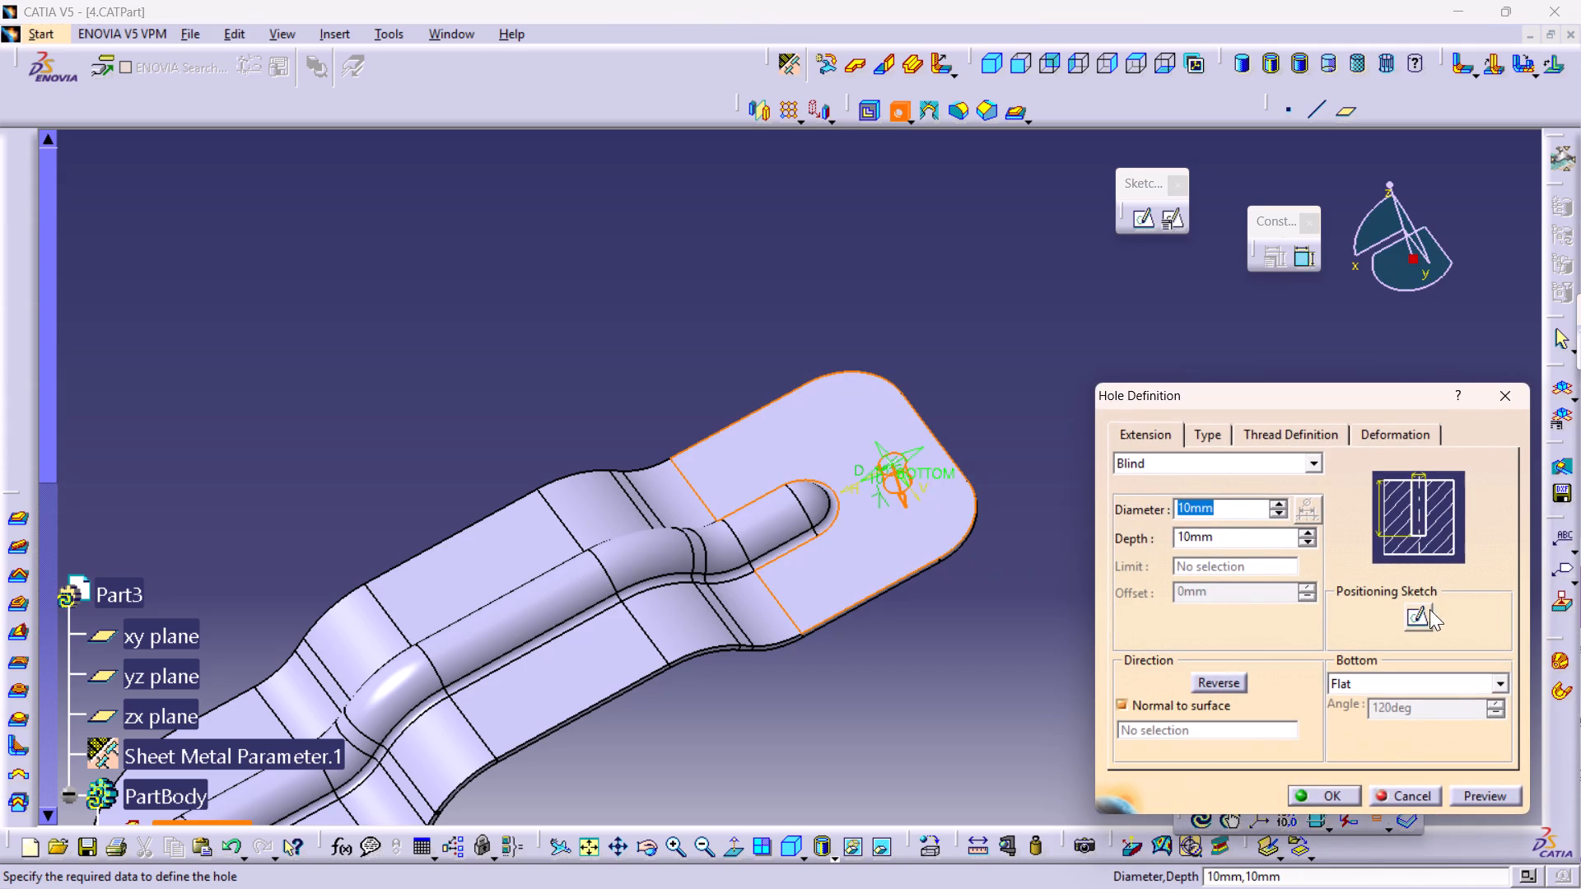
{"action": "left_click", "coordinate": [1419, 618]}
{"action": "left_click", "coordinate": [1419, 618]}
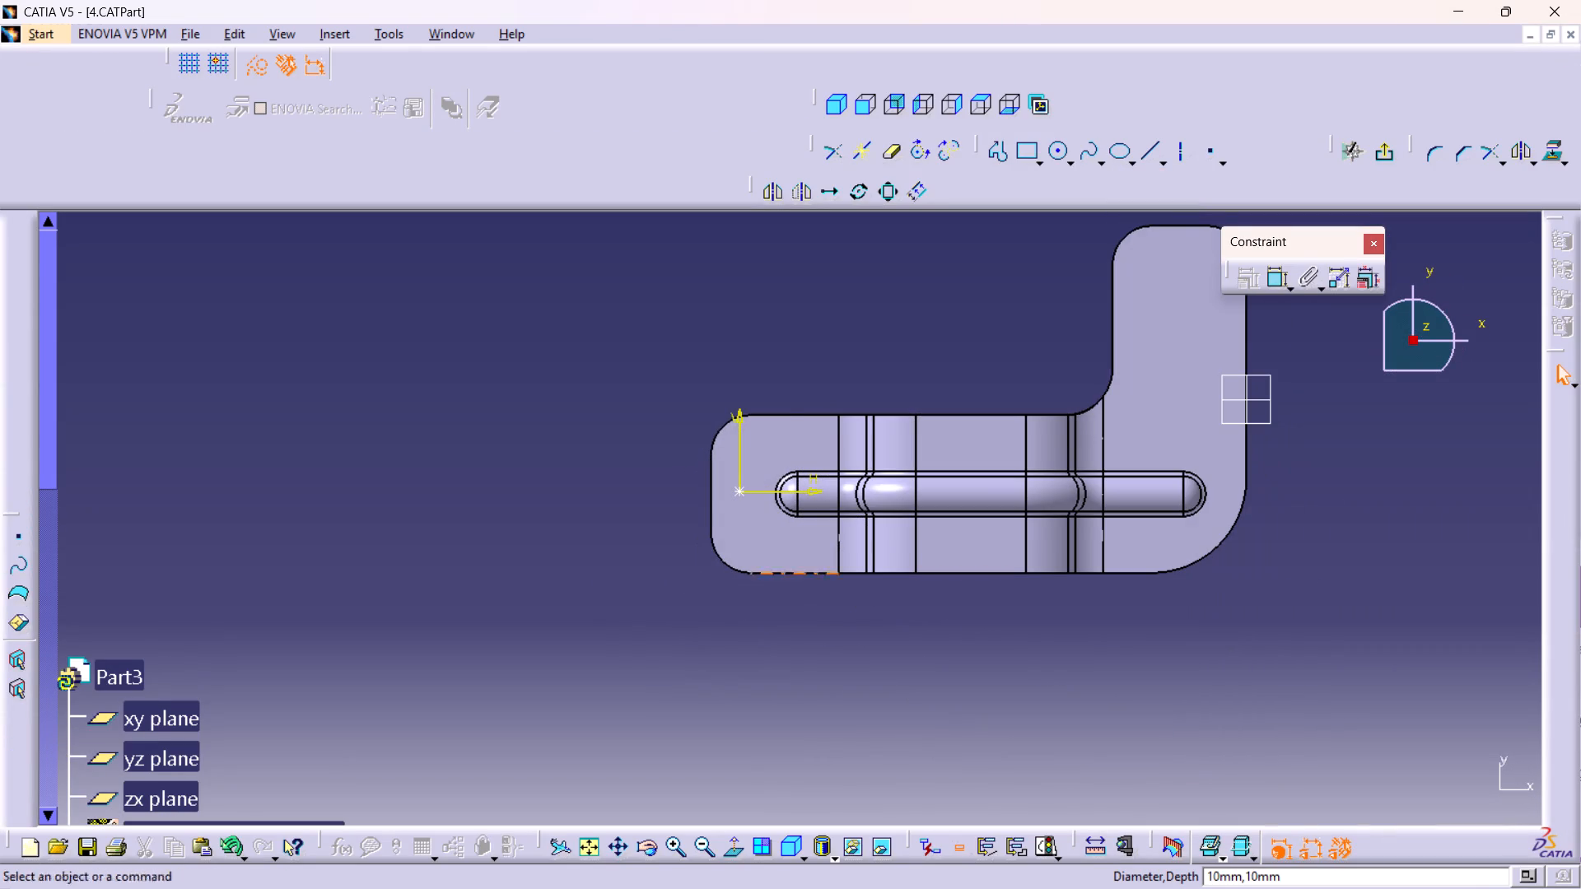
Dimension the hole's centre point 25 mm from the long leg's end edge.
{"action": "middle_click_drag", "start_coordinate": [753, 561], "coordinate": [688, 440]}
{"action": "right_click", "coordinate": [753, 561]}
{"action": "middle_click_drag", "start_coordinate": [743, 539], "coordinate": [722, 480]}
{"action": "right_click", "coordinate": [743, 539]}
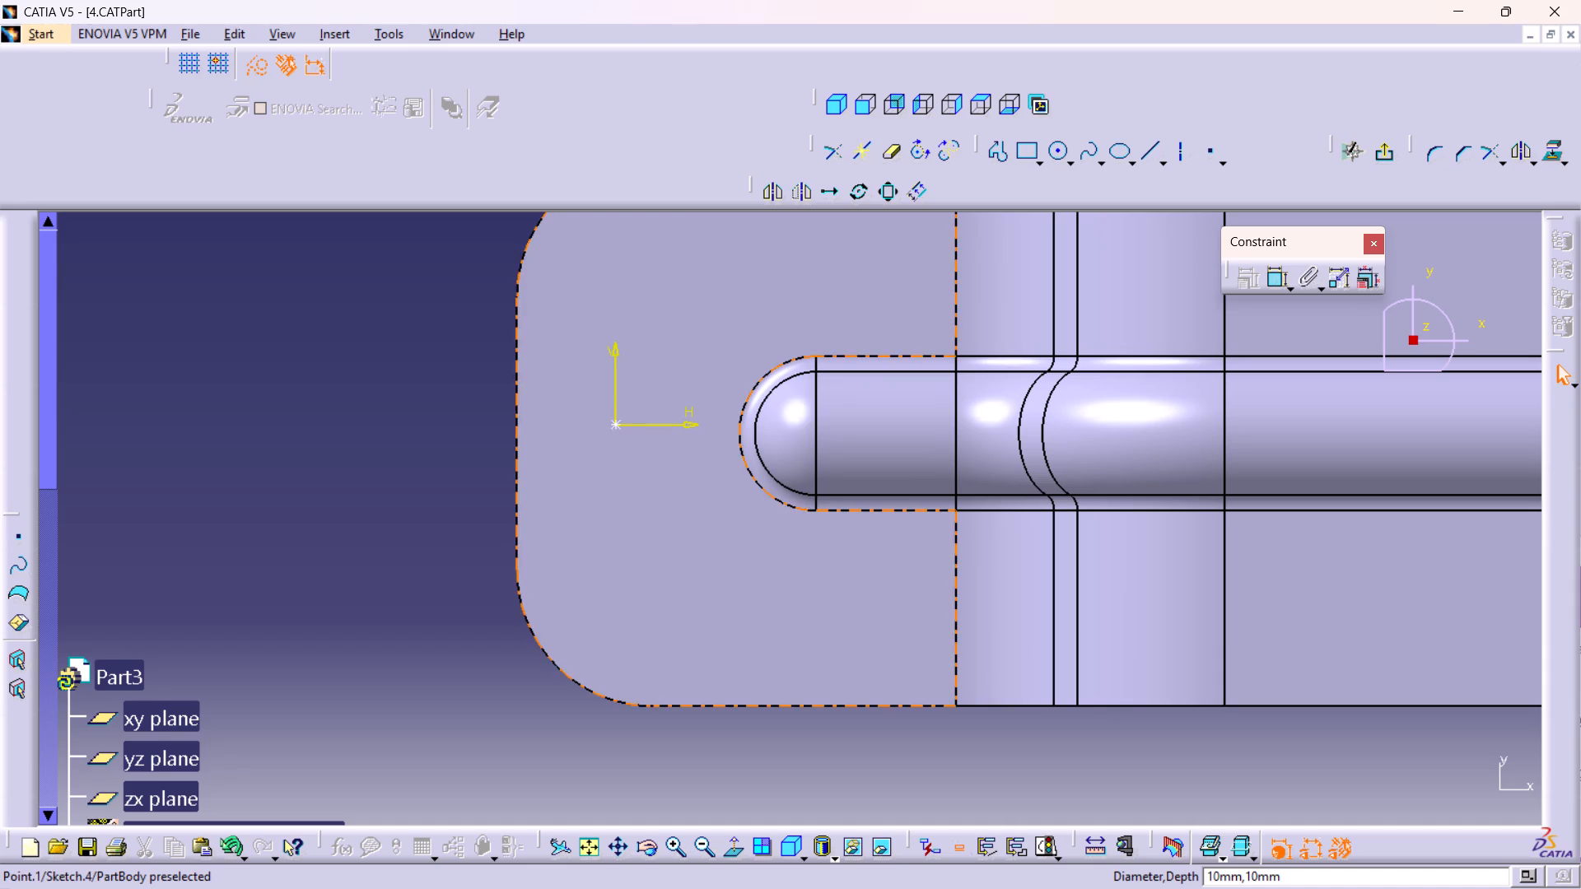
{"action": "middle_click_drag", "start_coordinate": [623, 415], "coordinate": [618, 427]}
{"action": "right_click", "coordinate": [623, 415]}
{"action": "middle_click_drag", "start_coordinate": [647, 361], "coordinate": [646, 375]}
{"action": "right_click", "coordinate": [646, 375]}
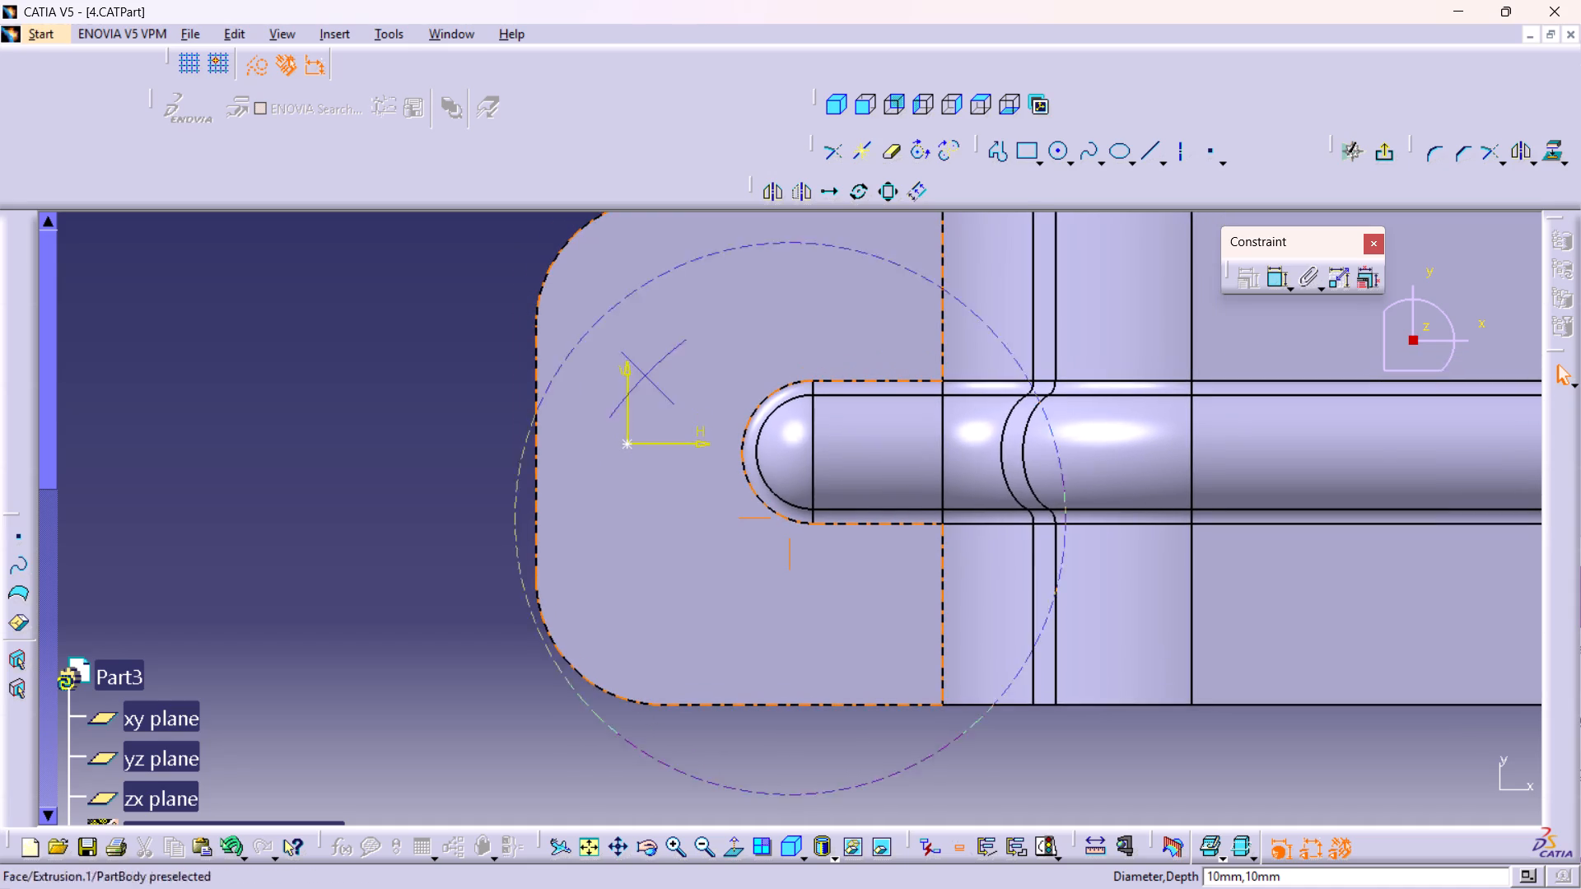
{"action": "middle_click_drag", "start_coordinate": [646, 375], "coordinate": [650, 392]}
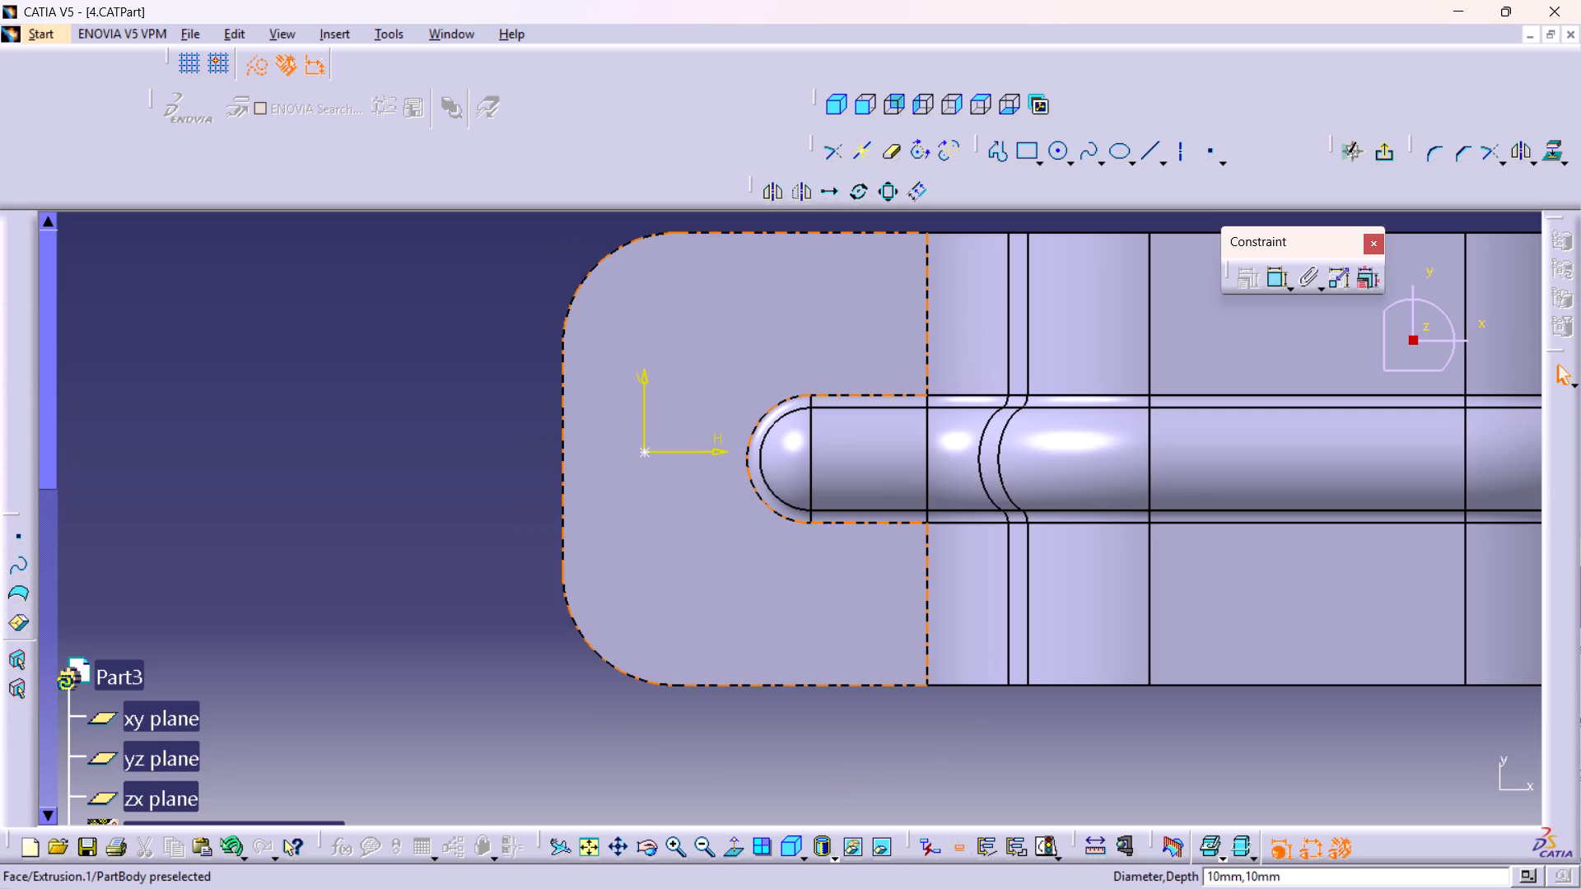
{"action": "middle_click_drag", "start_coordinate": [665, 376], "coordinate": [664, 412]}
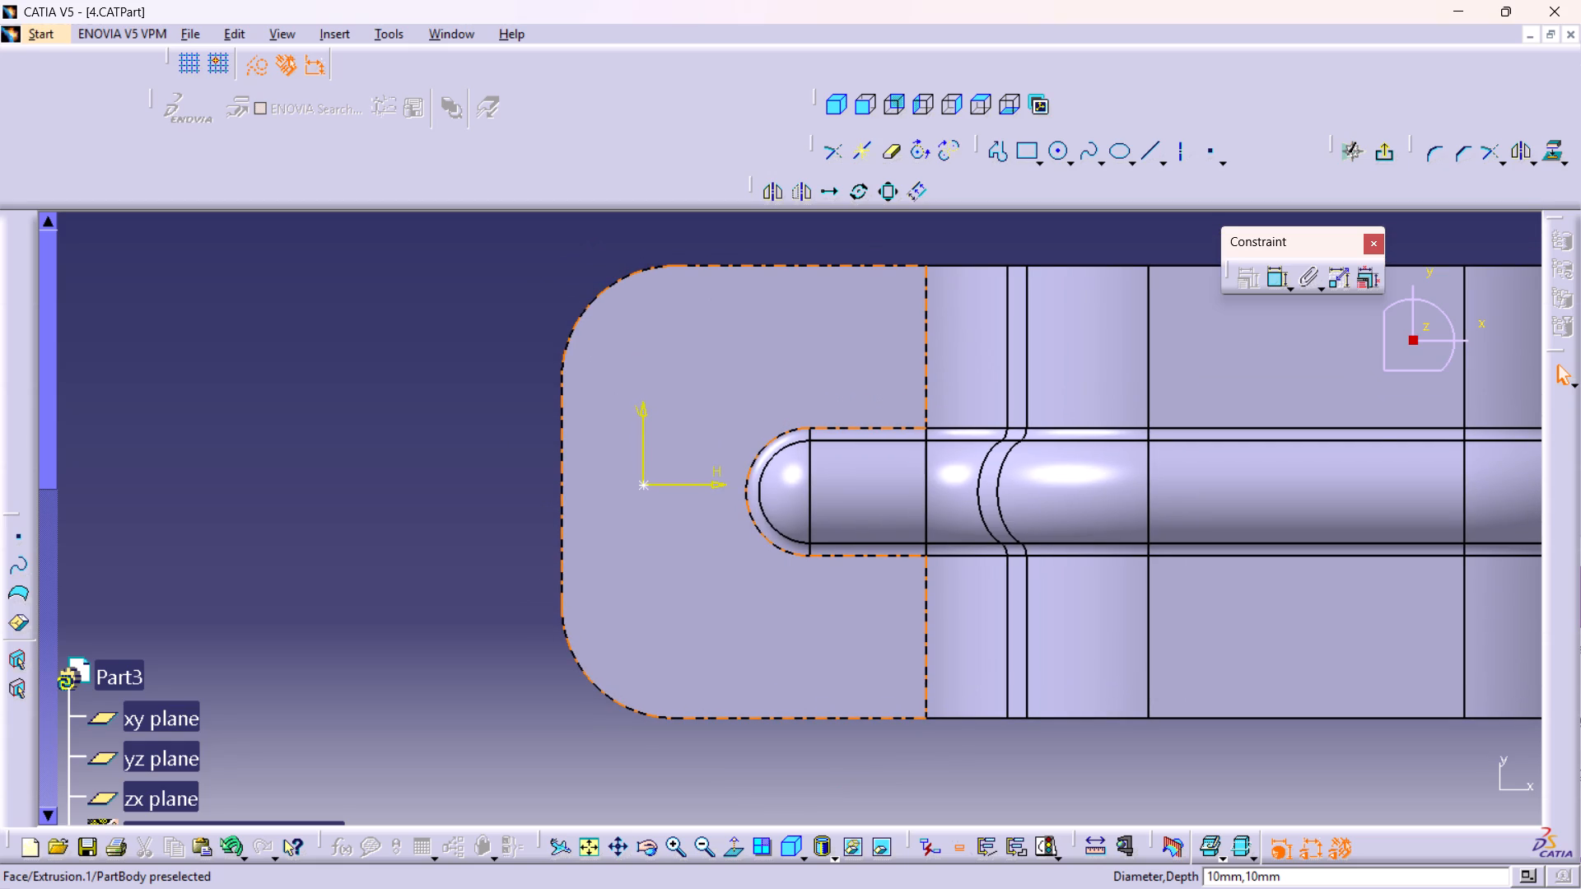
{"action": "middle_click_drag", "start_coordinate": [676, 431], "coordinate": [494, 432]}
{"action": "double_click", "coordinate": [1278, 275]}
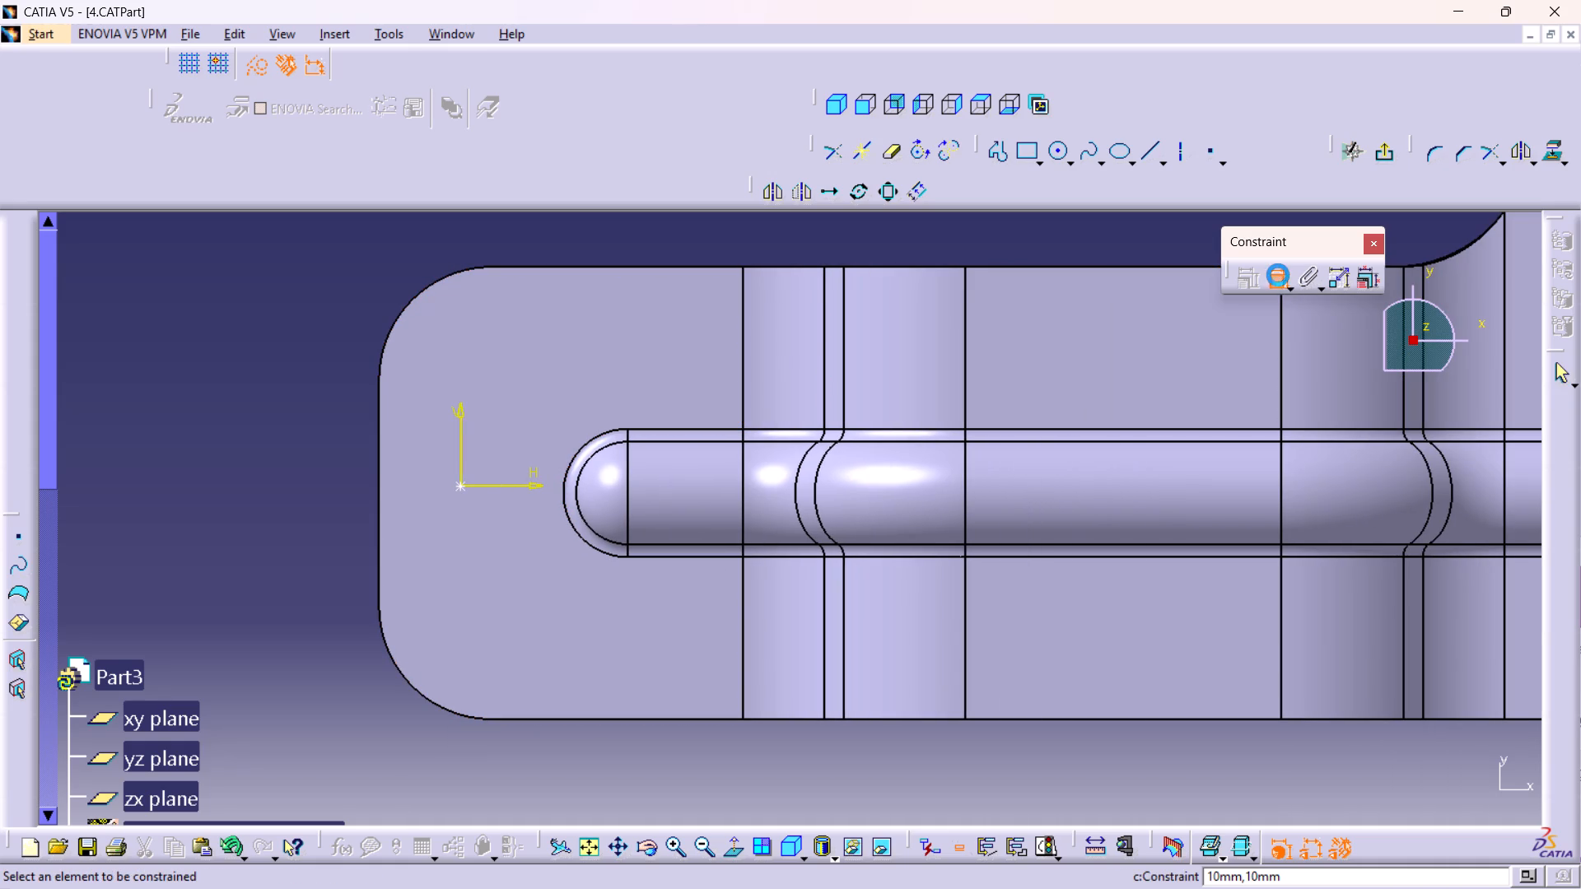
{"action": "left_click", "coordinate": [460, 491]}
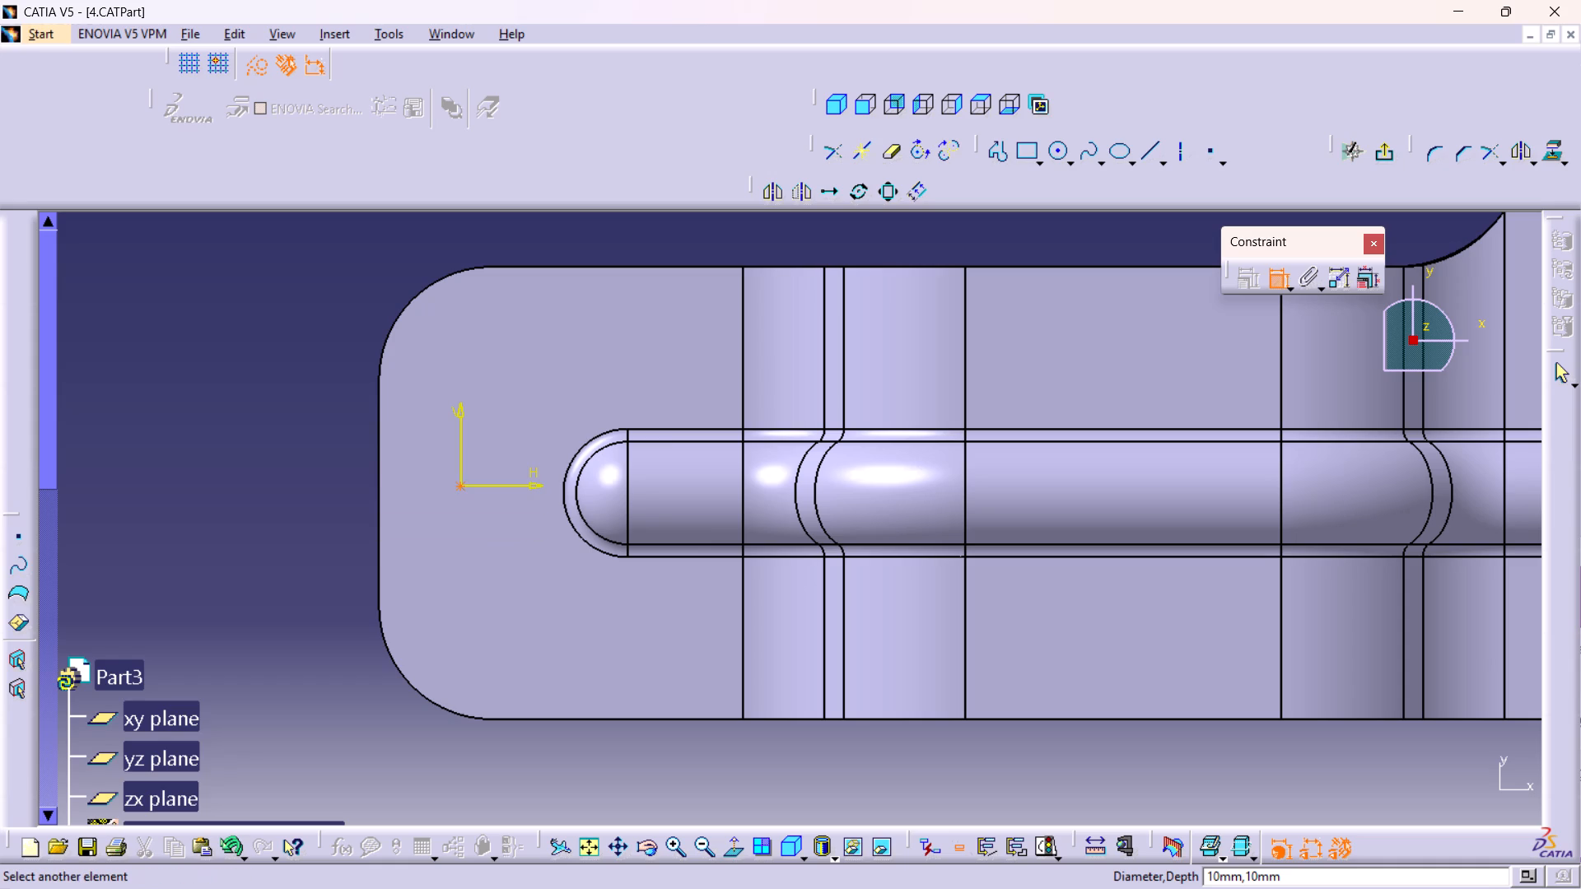
{"action": "left_click", "coordinate": [379, 443]}
{"action": "middle_click_drag", "start_coordinate": [433, 310], "coordinate": [417, 382]}
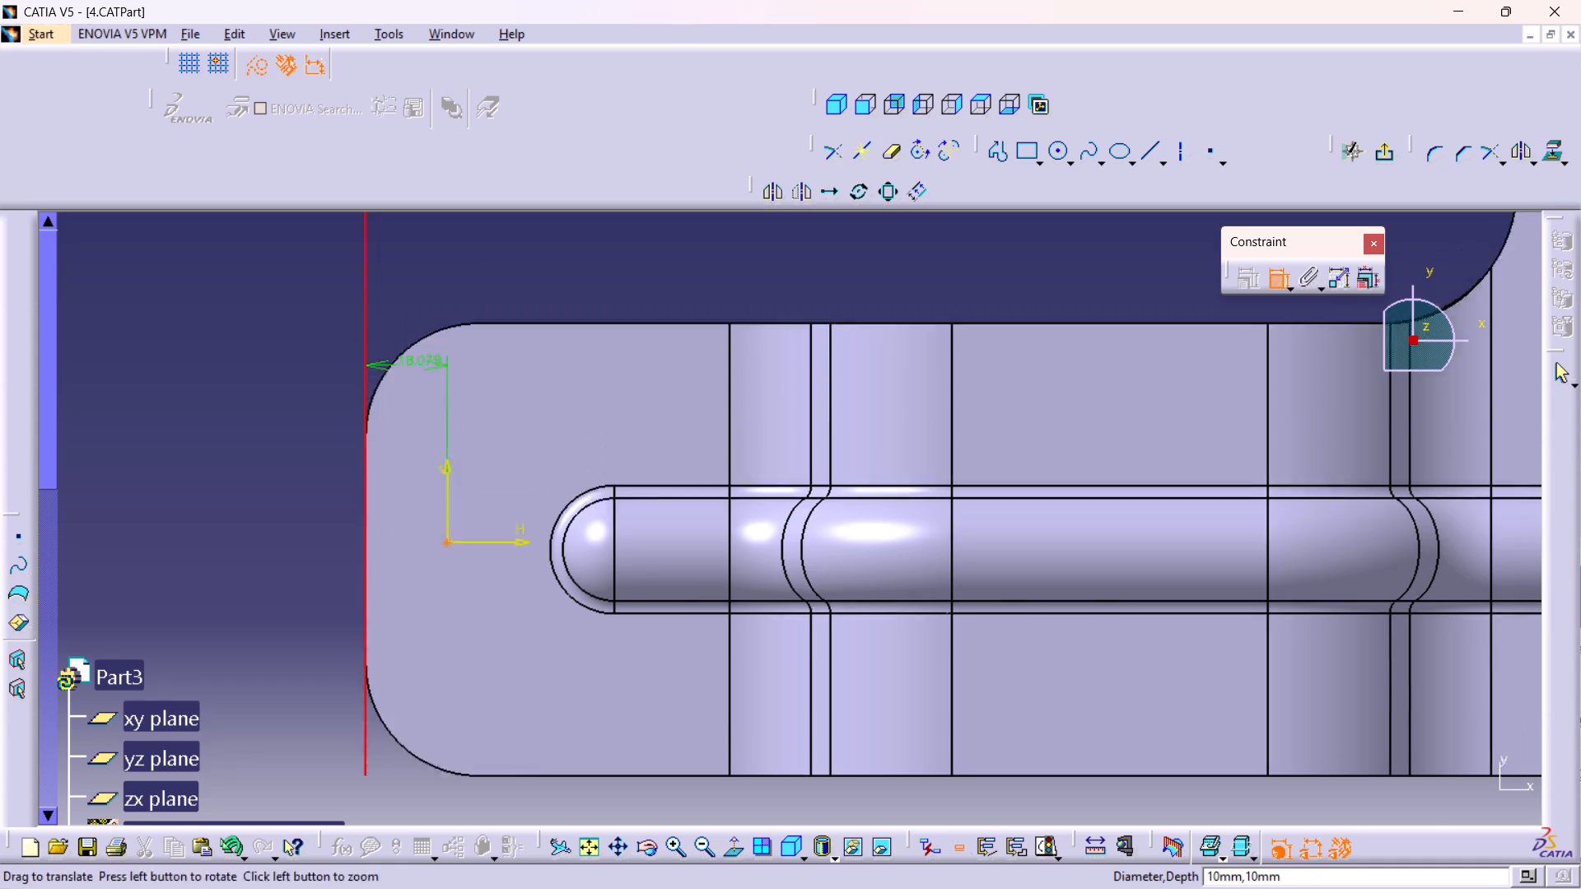
{"action": "middle_click_drag", "start_coordinate": [417, 382], "coordinate": [366, 547]}
{"action": "left_click", "coordinate": [356, 425]}
{"action": "double_click", "coordinate": [356, 421]}
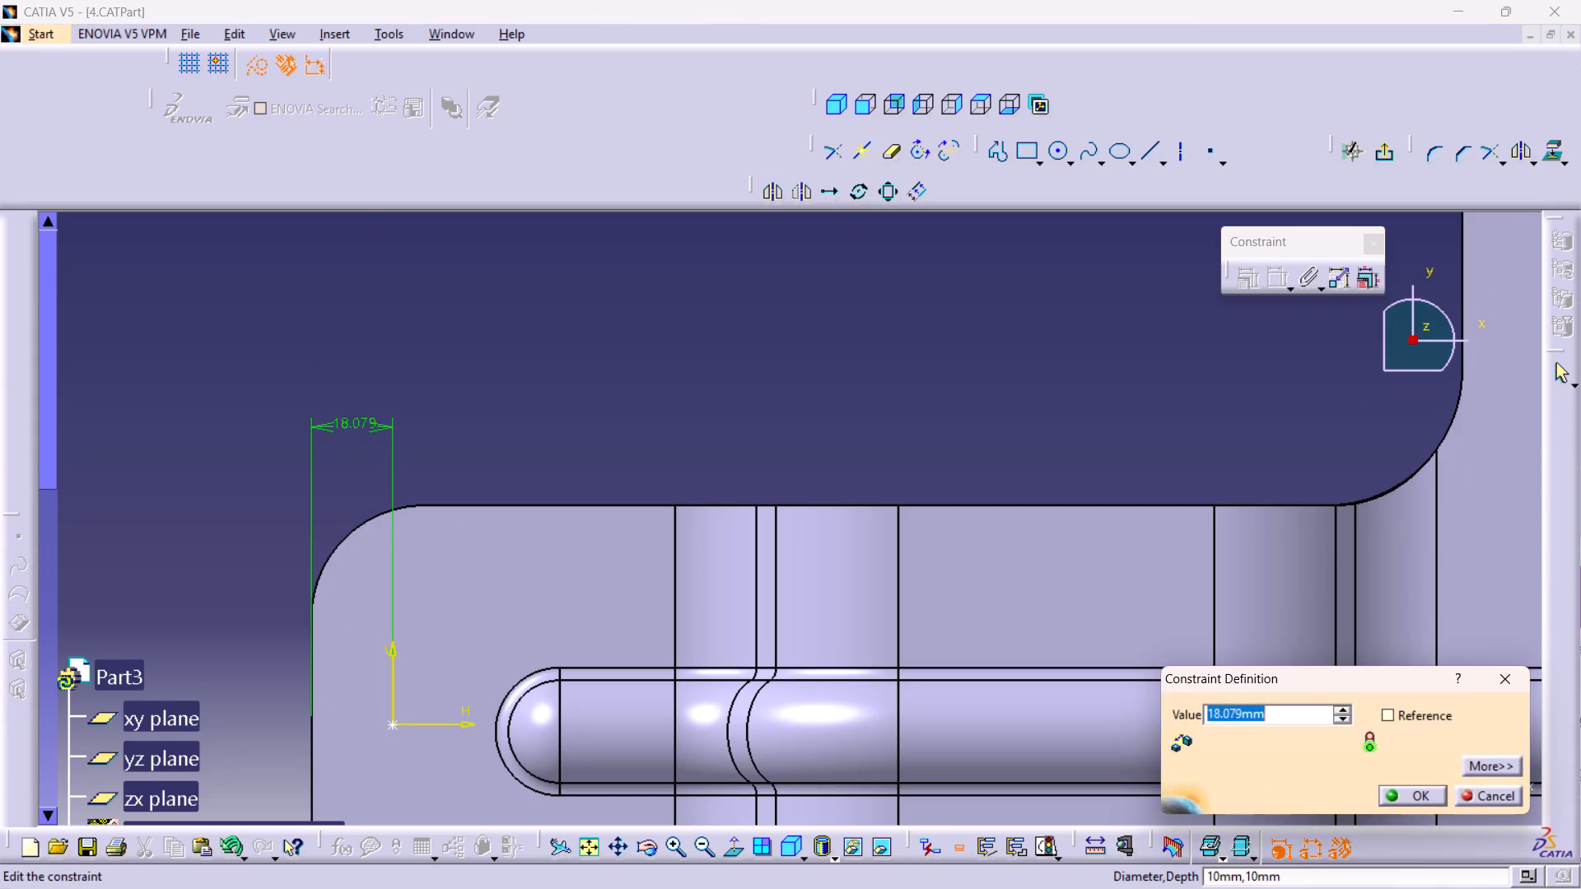
{"action": "type", "text": "25"}
{"action": "key", "text": "Return"}
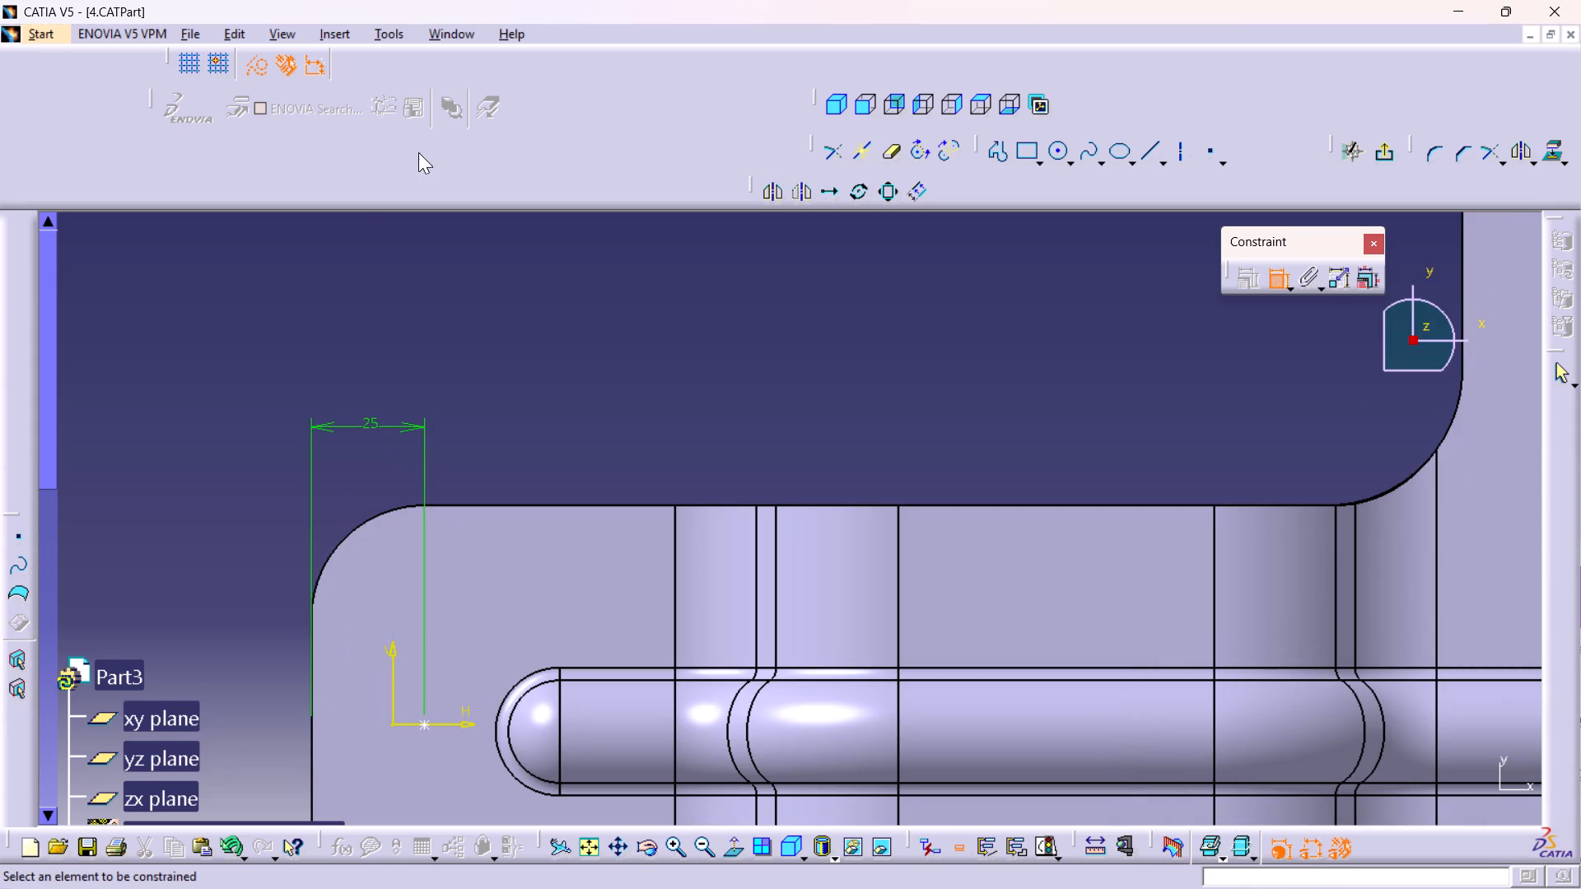
Dimension the hole's centre point 50 mm from the long leg's inner side edge and leave the positioning sketch.
{"action": "middle_click_drag", "start_coordinate": [194, 537], "coordinate": [222, 631]}
{"action": "right_click", "coordinate": [194, 537]}
{"action": "middle_click_drag", "start_coordinate": [615, 603], "coordinate": [325, 523]}
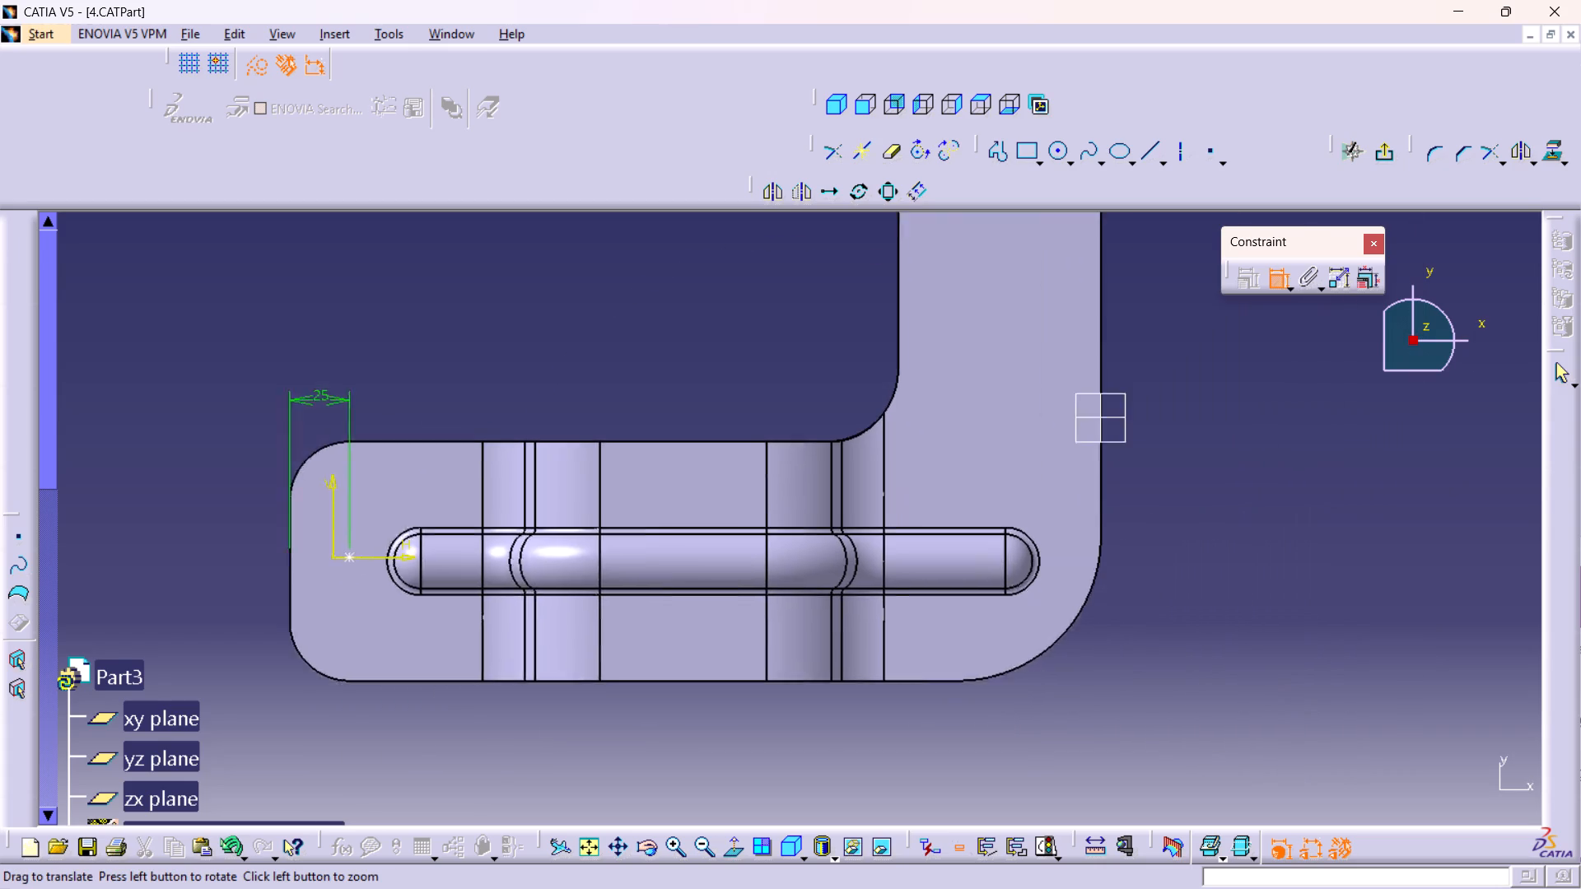
{"action": "middle_click_drag", "start_coordinate": [325, 523], "coordinate": [229, 504]}
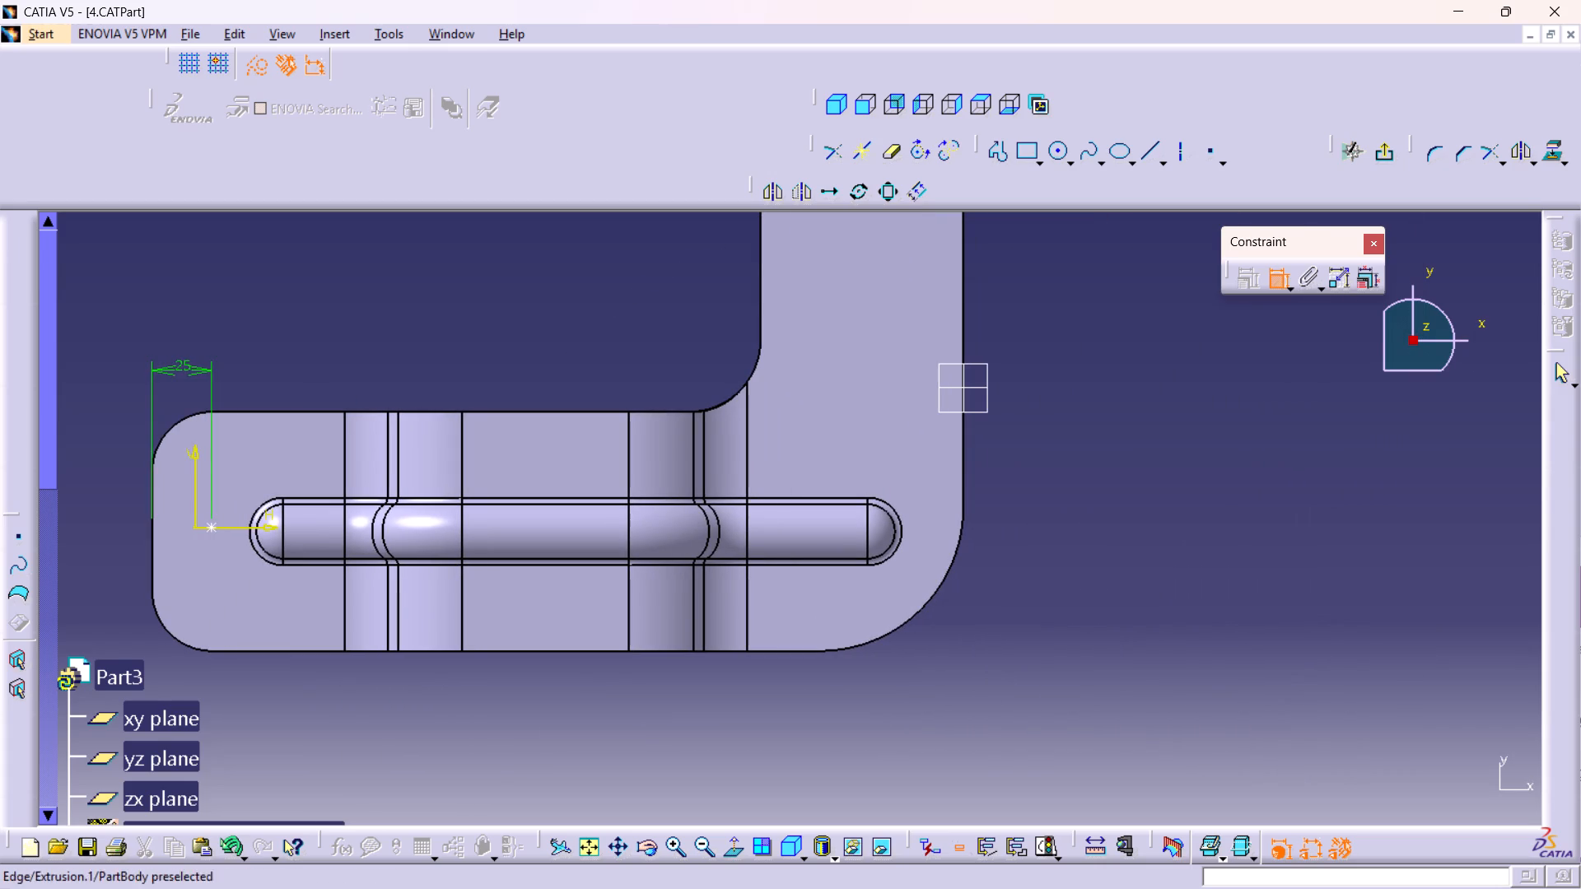
{"action": "left_click", "coordinate": [242, 412]}
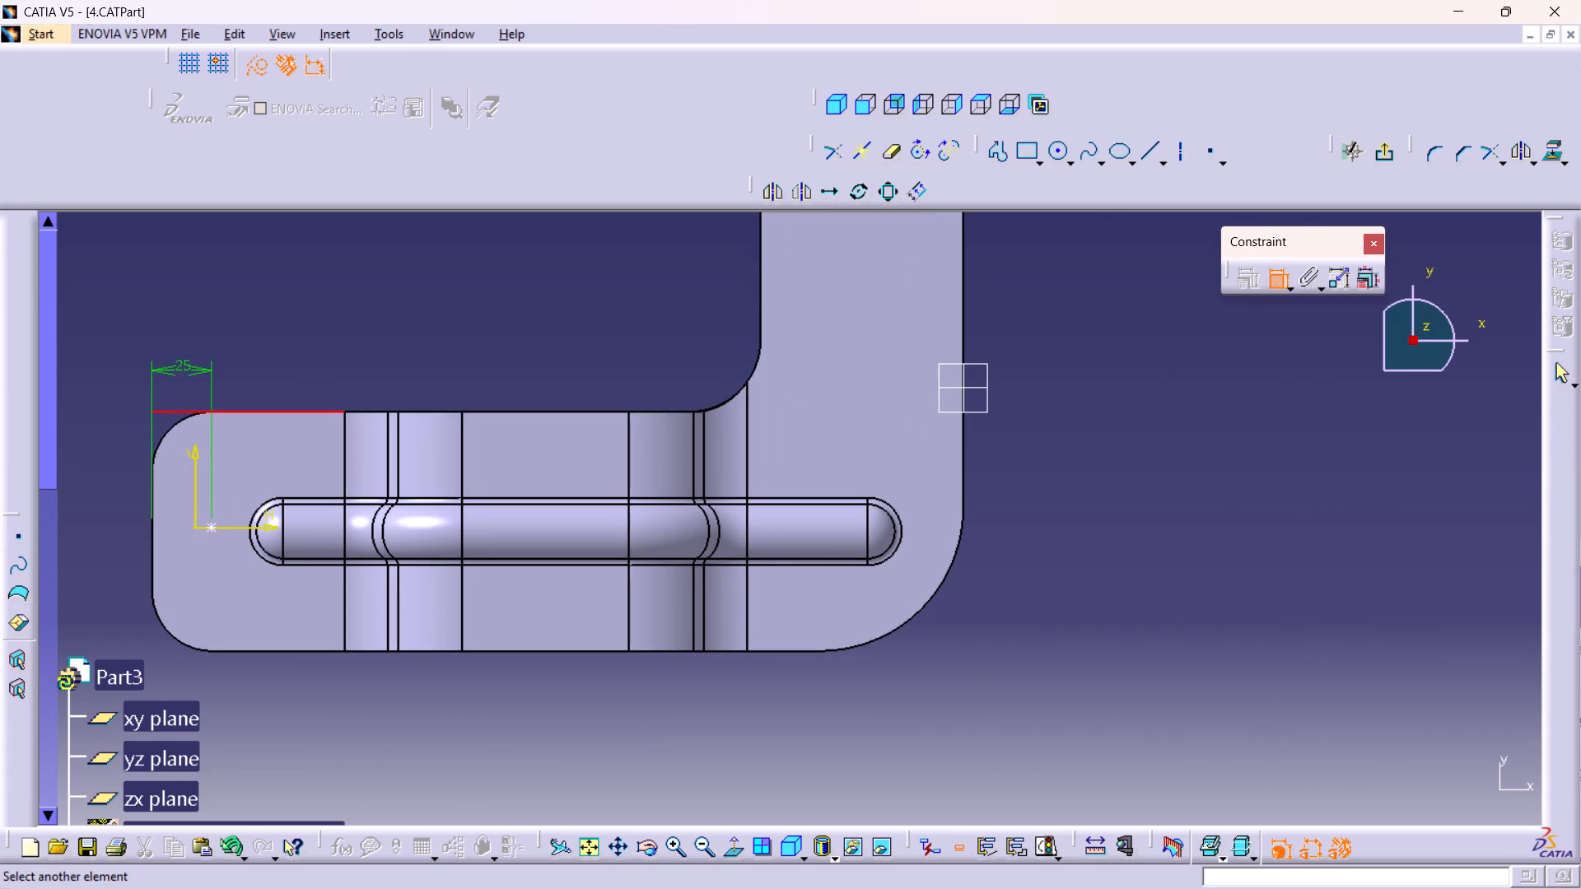
{"action": "left_click", "coordinate": [212, 528]}
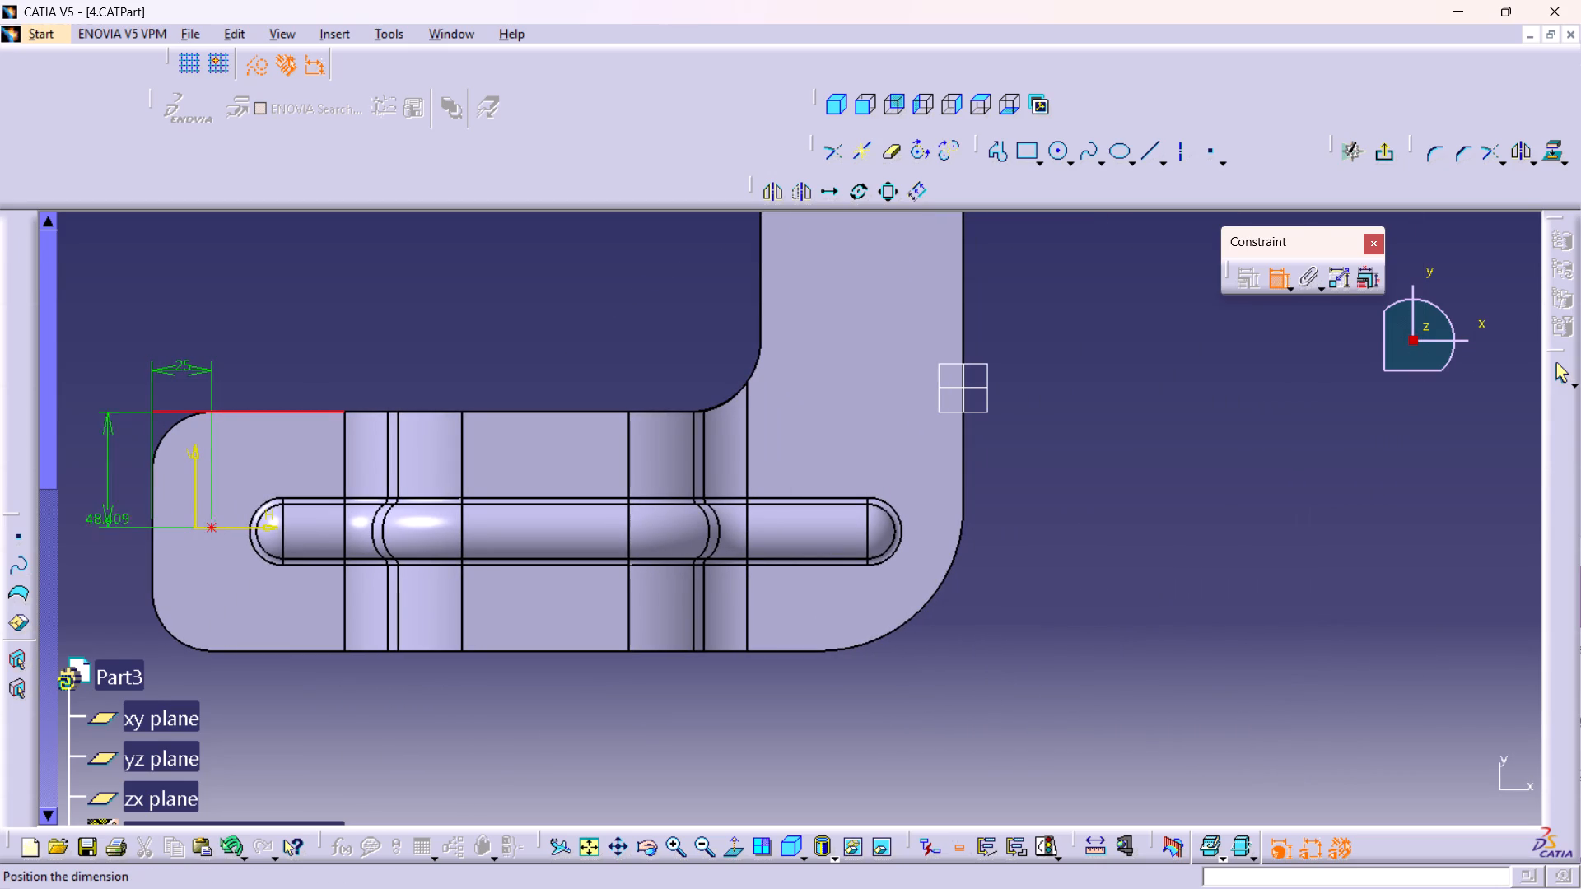
{"action": "left_click", "coordinate": [88, 495]}
{"action": "double_click", "coordinate": [84, 491]}
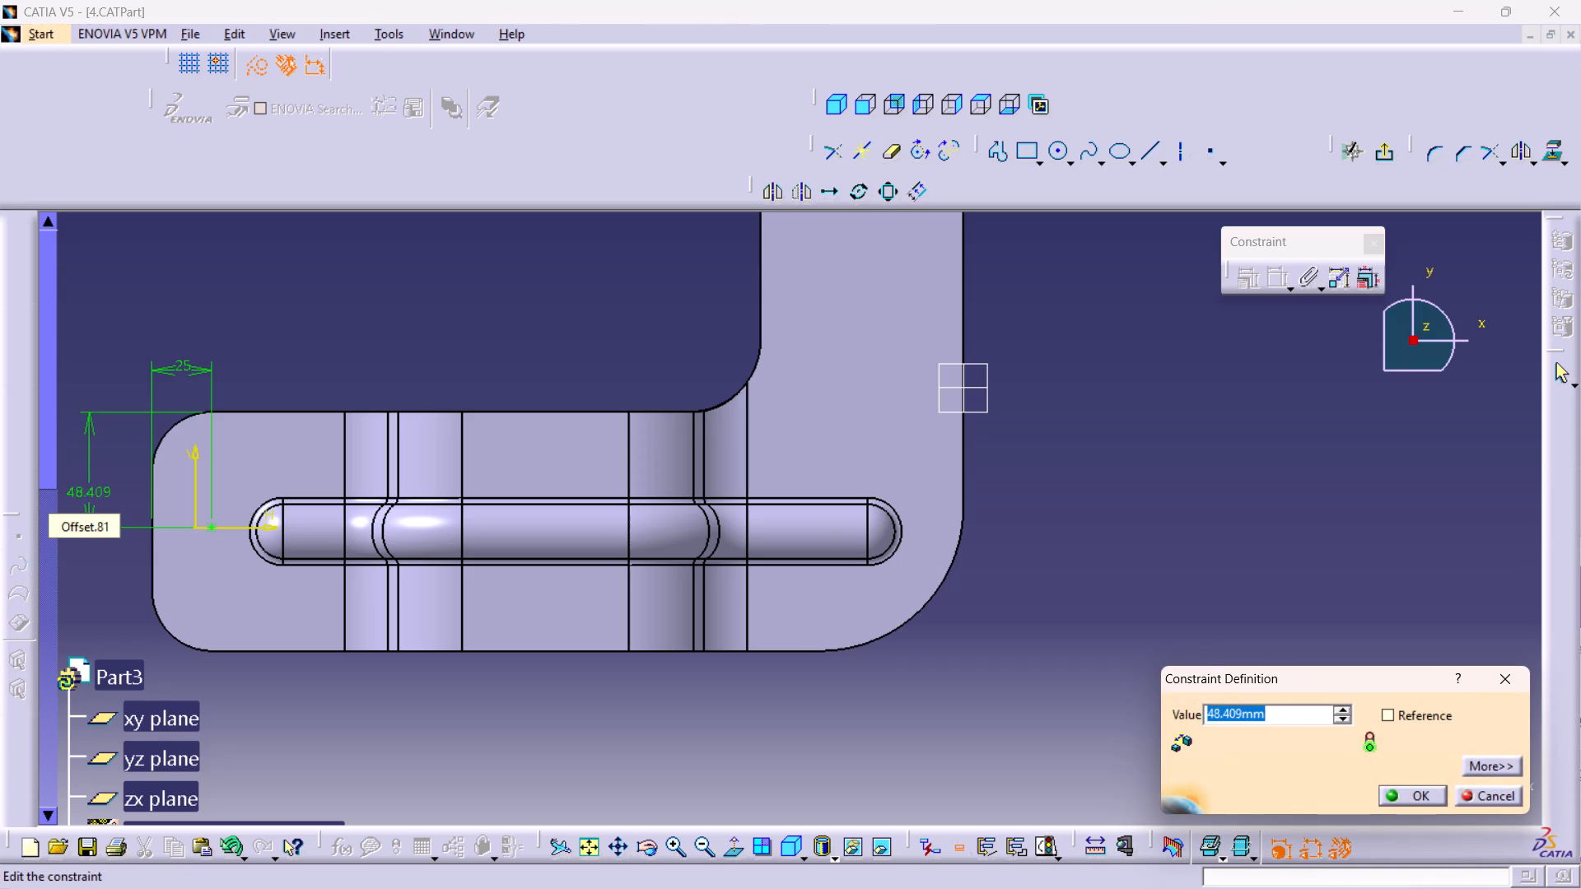
{"action": "type", "text": "50"}
{"action": "key", "text": "Return"}
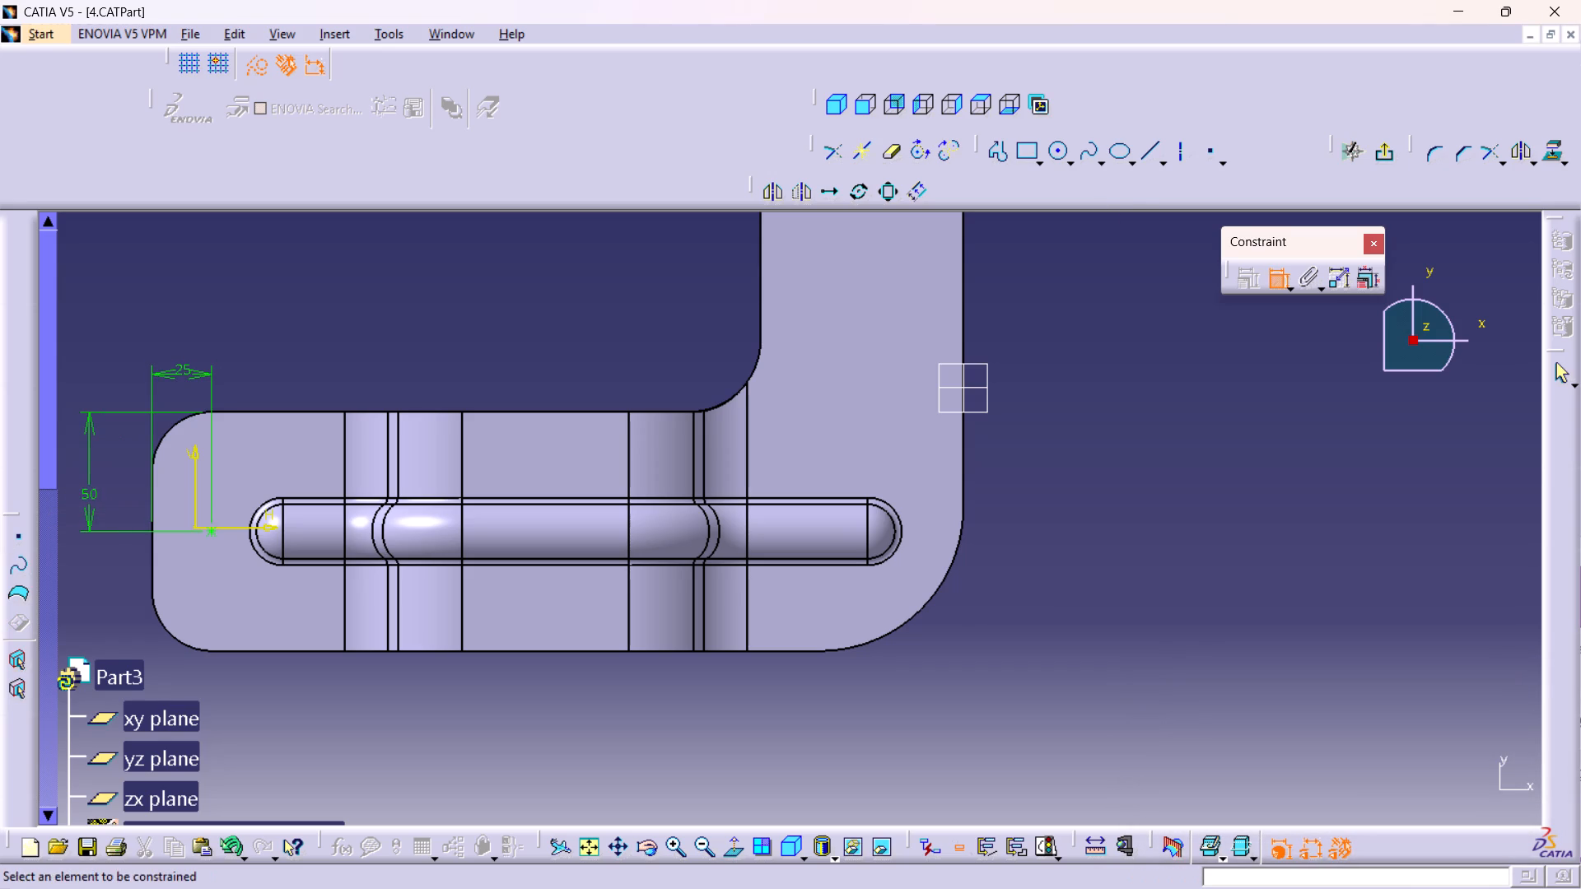
{"action": "left_click", "coordinate": [1392, 149]}
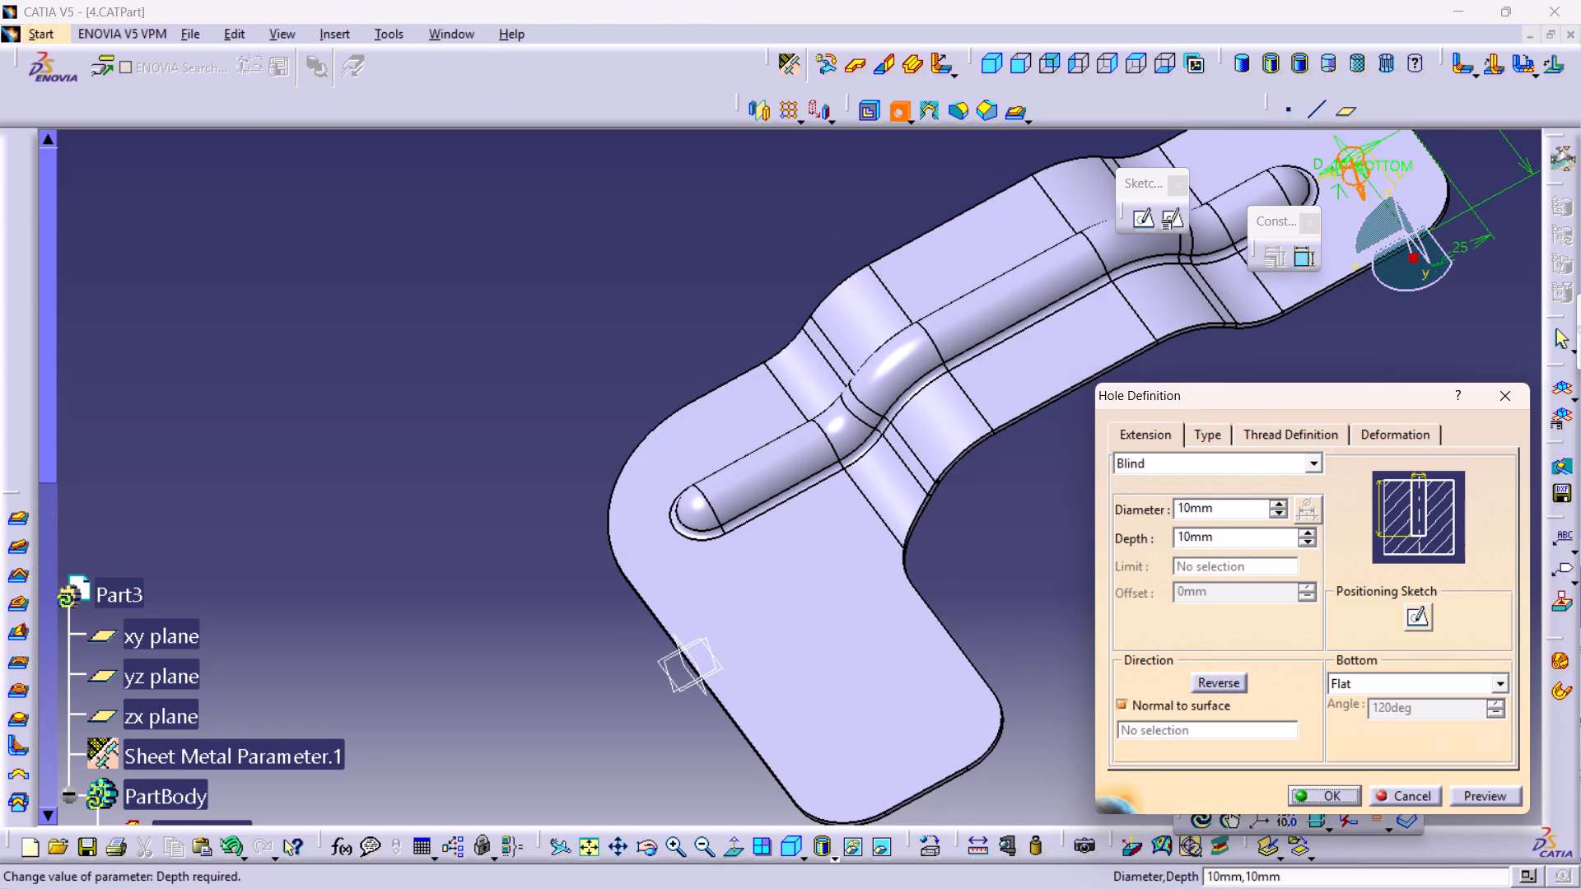
Create the hole in the long leg's end with a 20 mm diameter and the Up To Last extension.
{"action": "double_click", "coordinate": [1227, 508]}
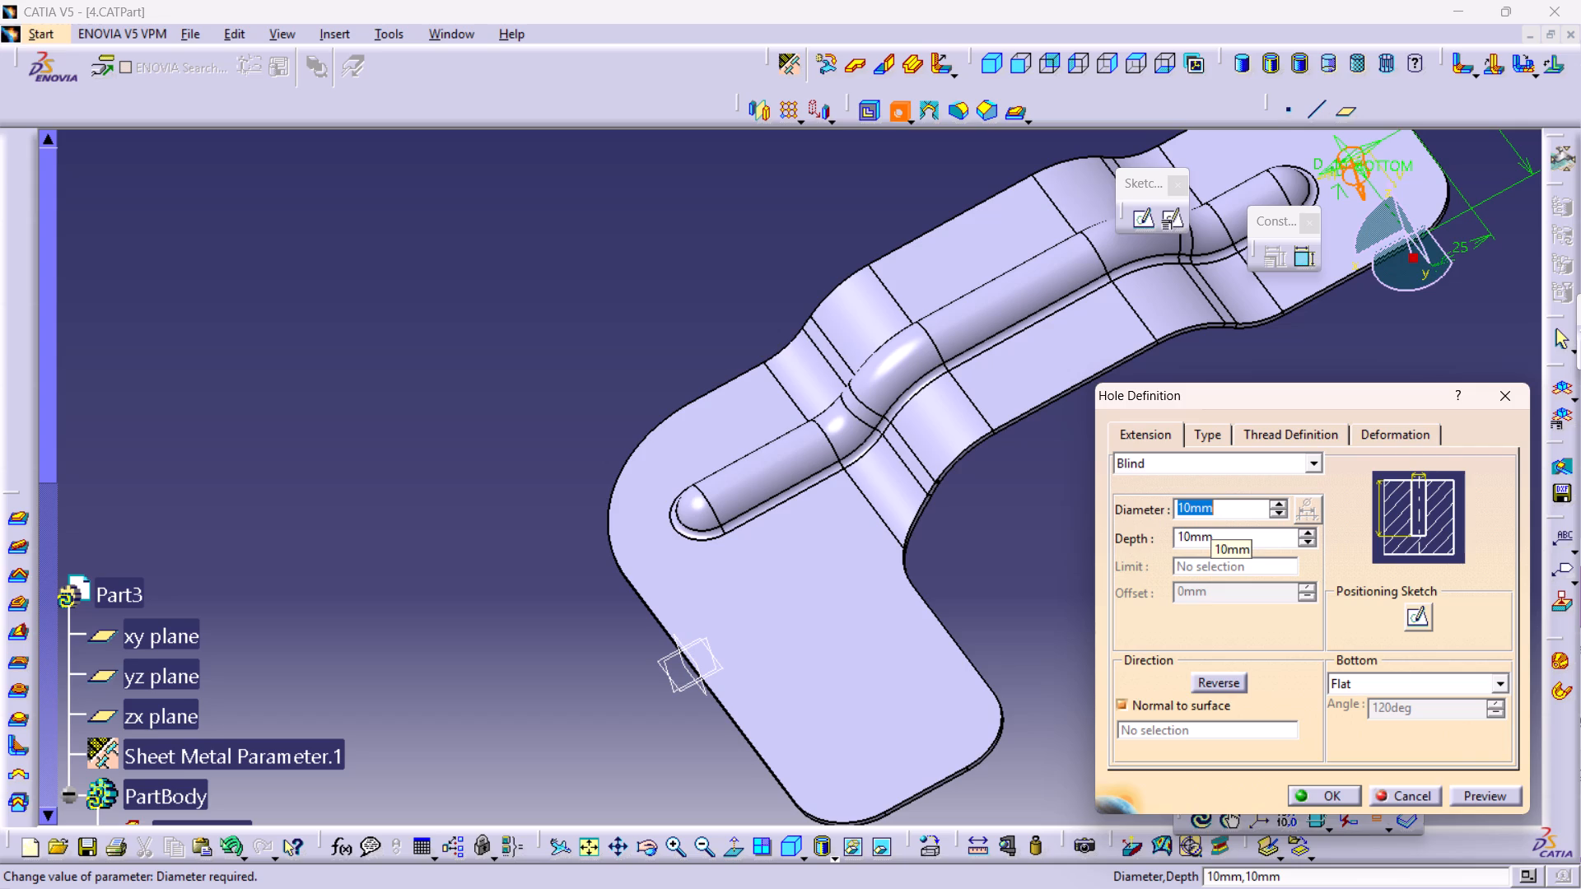
{"action": "type", "text": "20"}
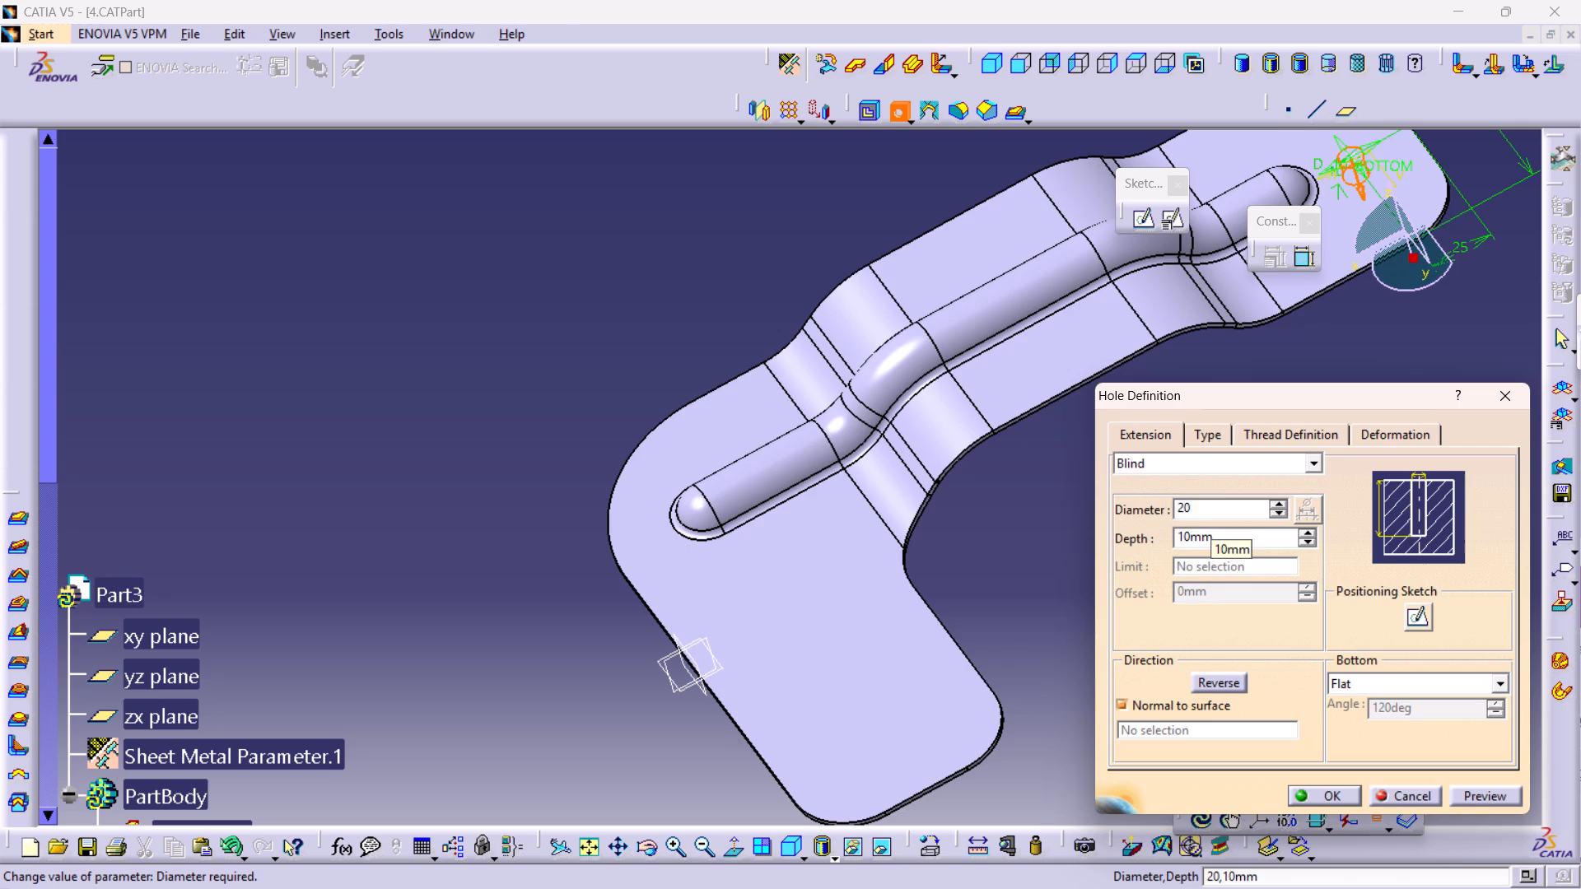
{"action": "left_click", "coordinate": [1313, 468]}
{"action": "left_click", "coordinate": [1312, 458]}
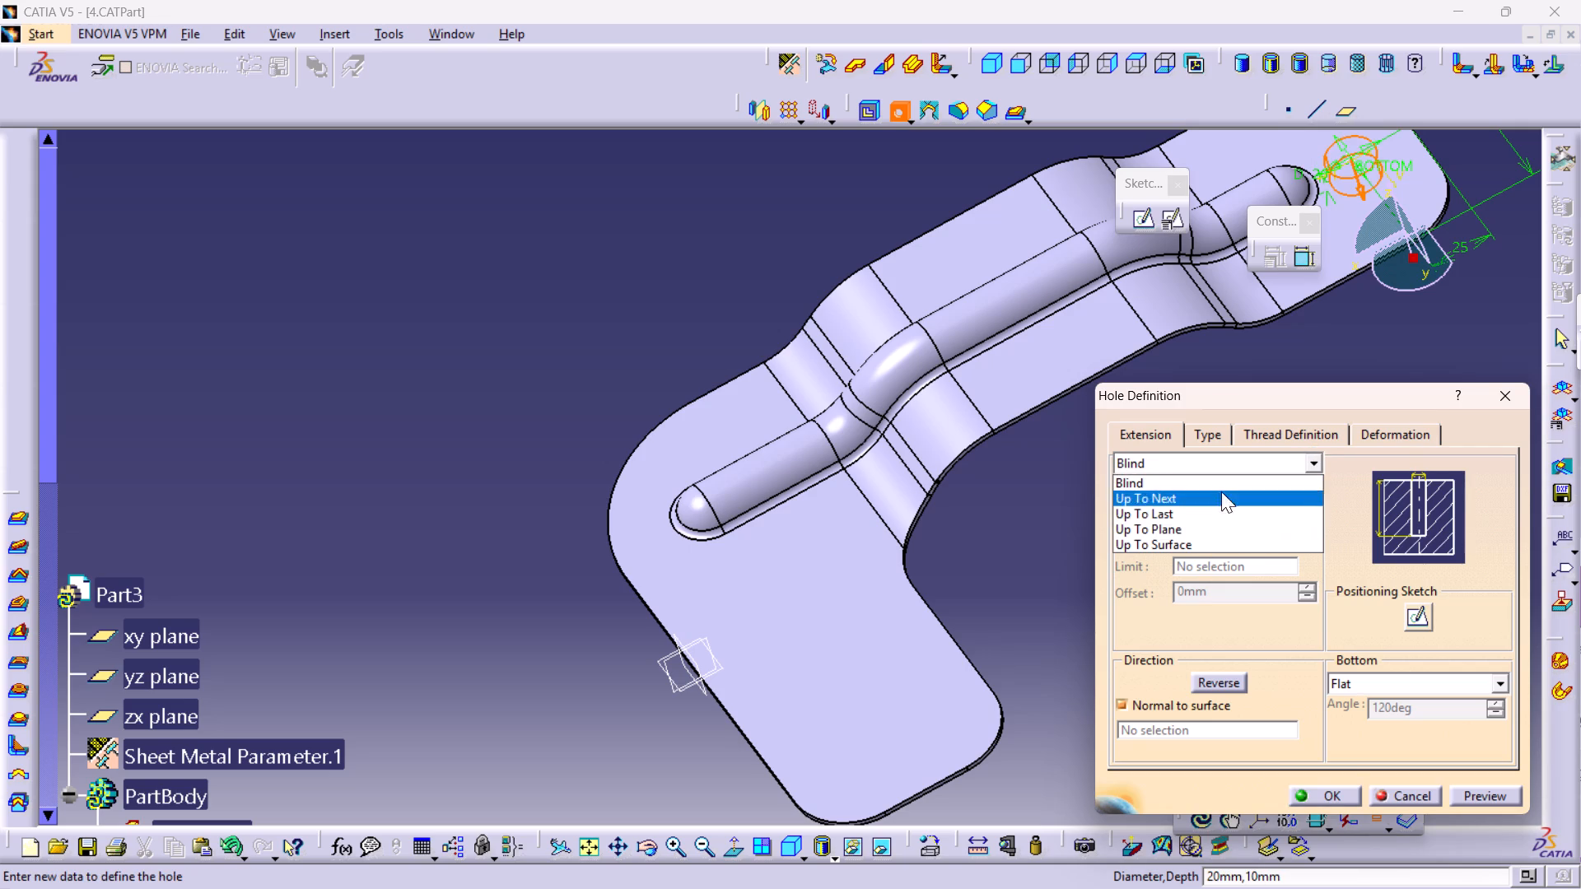
{"action": "left_click", "coordinate": [1172, 510]}
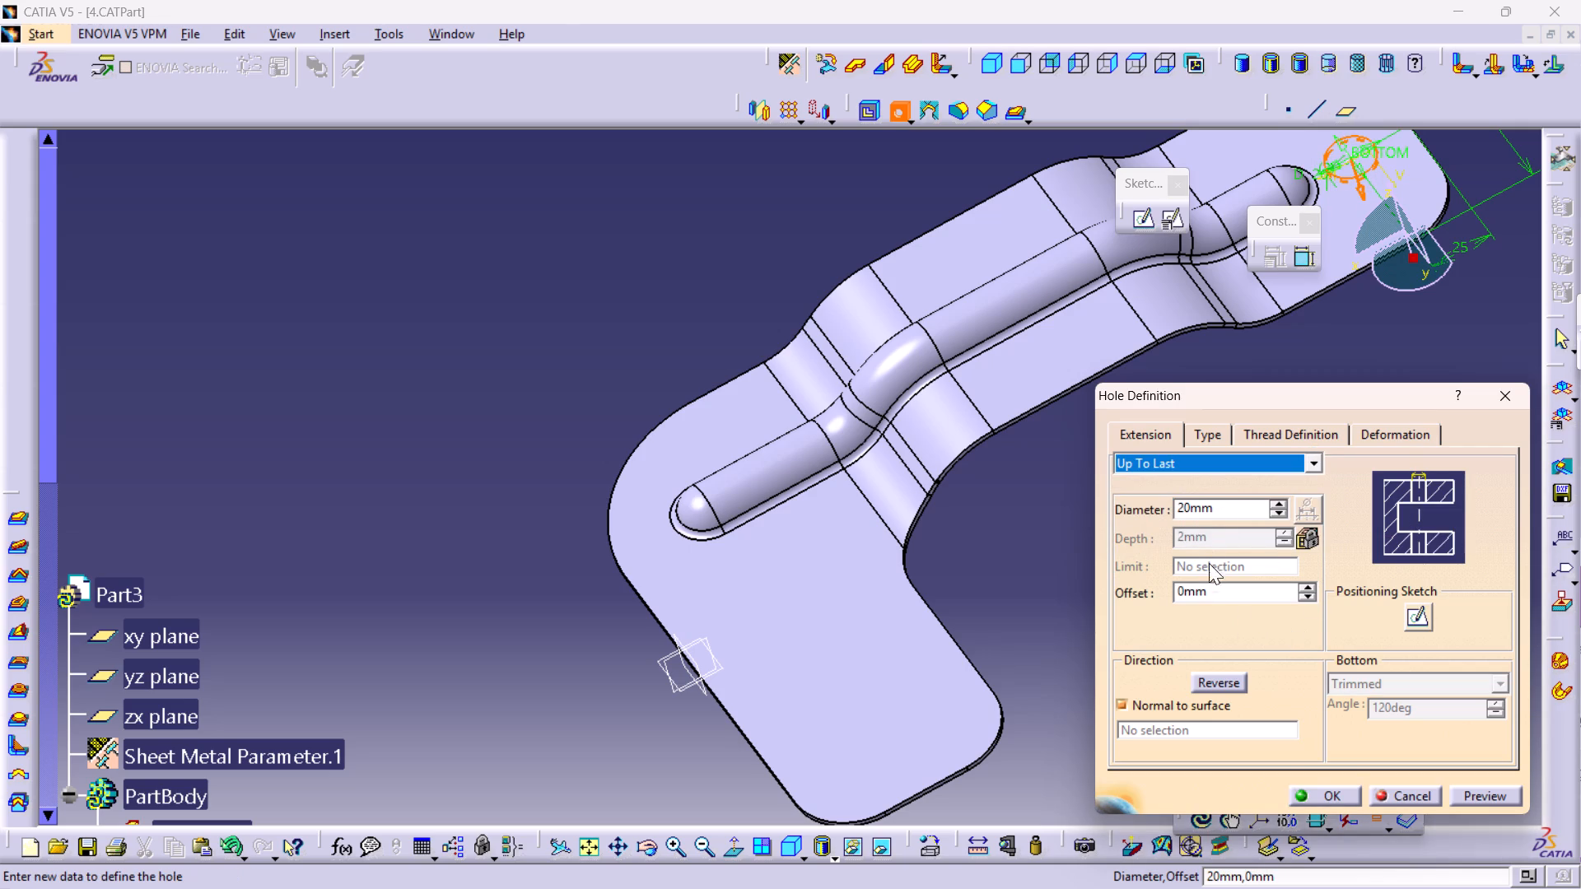
{"action": "left_click", "coordinate": [1308, 795]}
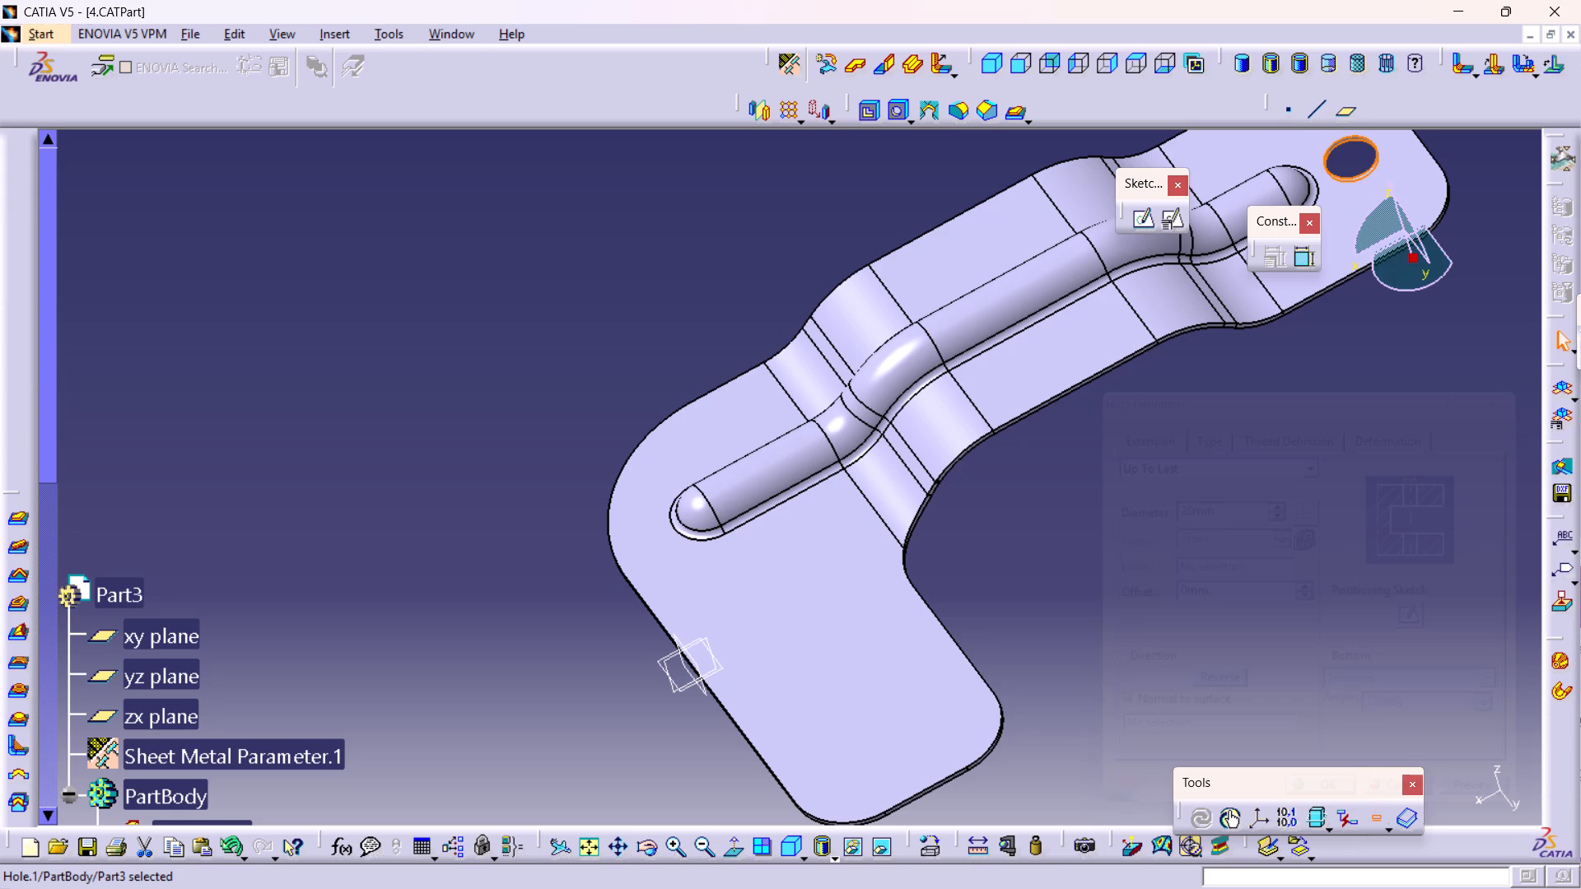
{"action": "left_click", "coordinate": [1033, 413]}
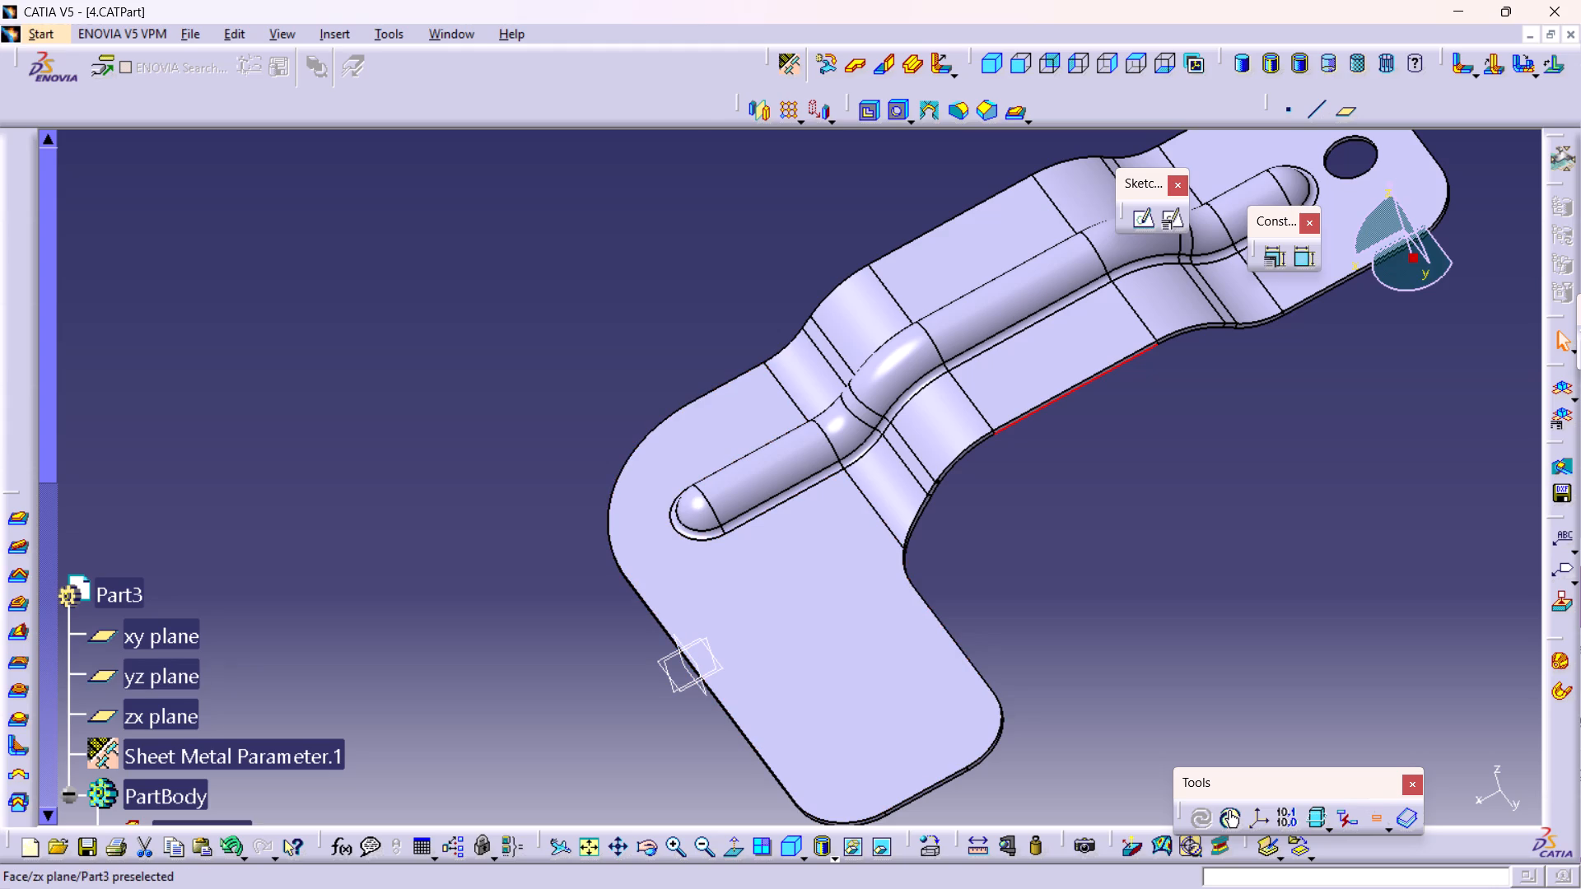
Open a positioned sketch on the short leg's flat face, with H pointing along the long leg and V away from the short leg's end.
{"action": "middle_click_drag", "start_coordinate": [953, 680], "coordinate": [595, 431]}
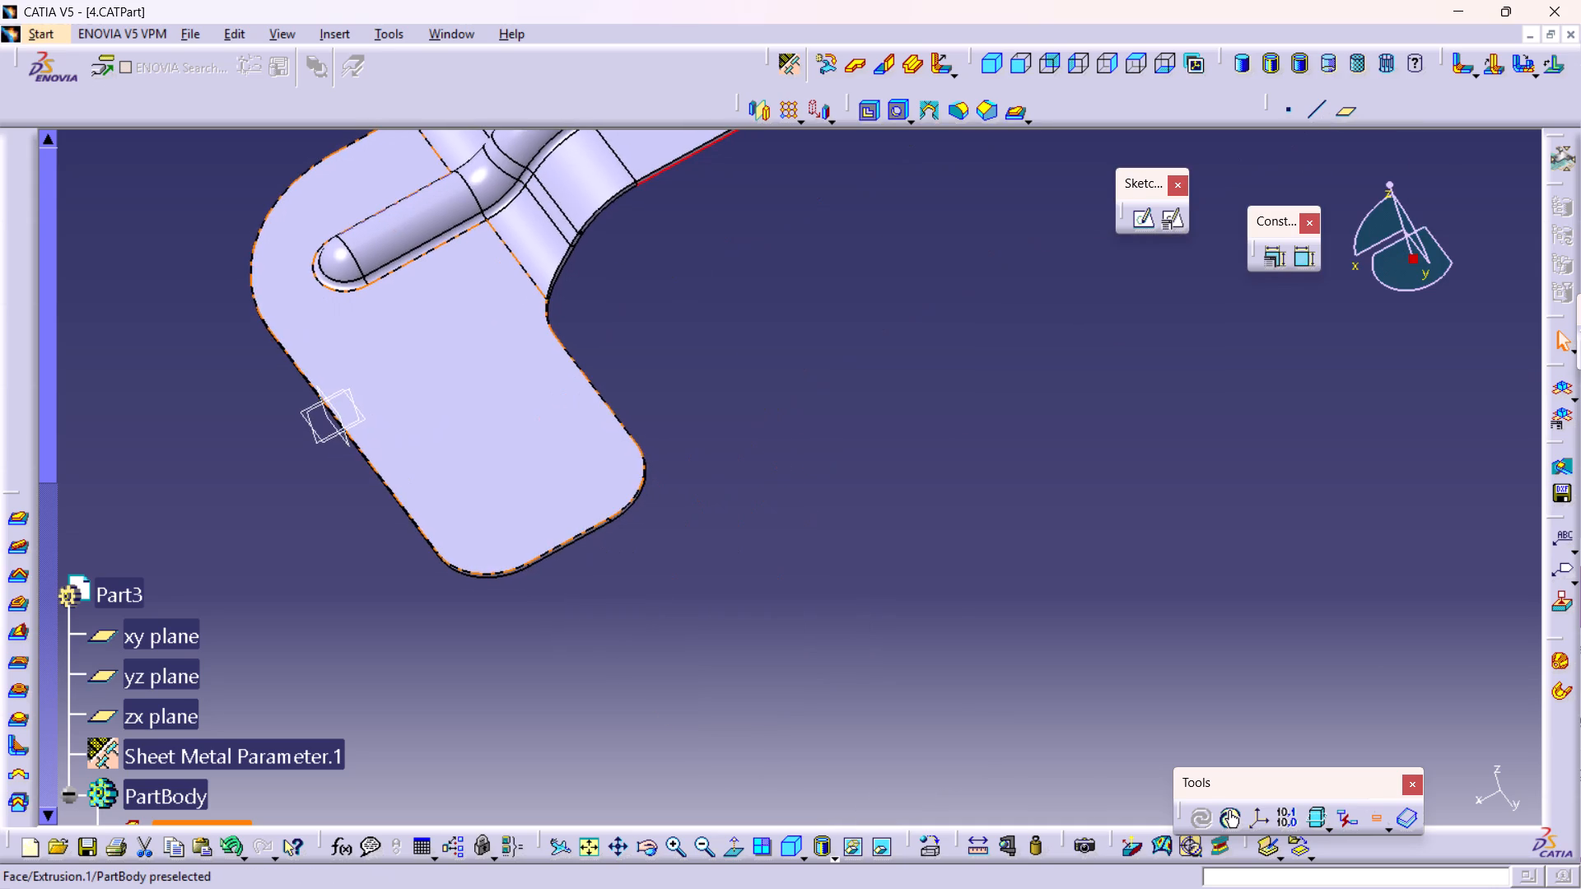
{"action": "middle_click_drag", "start_coordinate": [882, 418], "coordinate": [1061, 614]}
{"action": "right_click", "coordinate": [1047, 576]}
{"action": "middle_click_drag", "start_coordinate": [1079, 514], "coordinate": [1042, 539]}
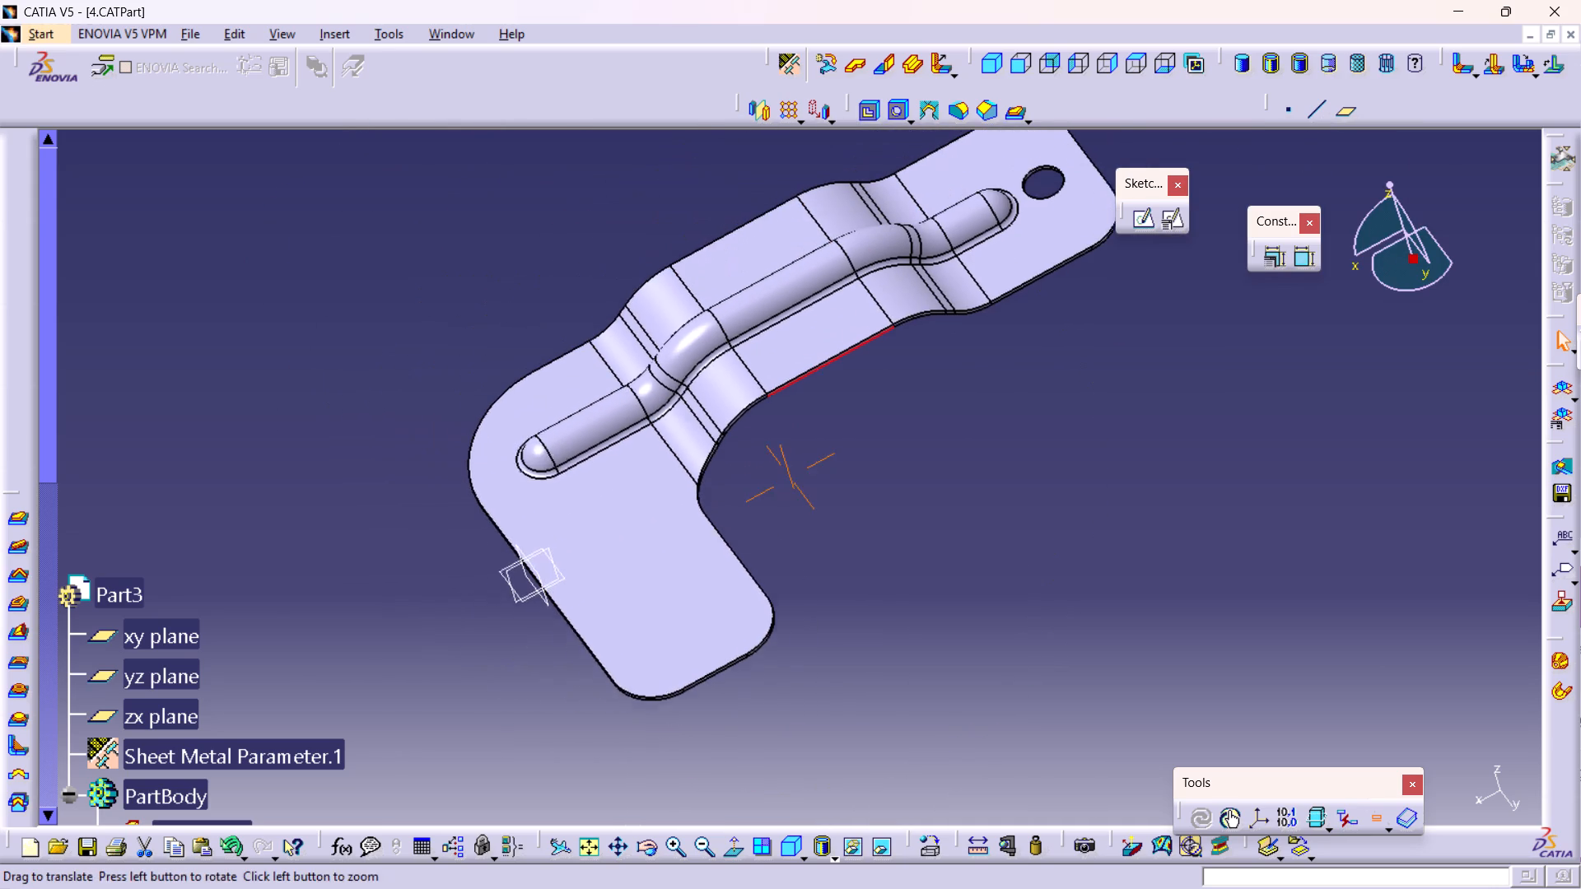
{"action": "middle_click_drag", "start_coordinate": [1042, 539], "coordinate": [1010, 515]}
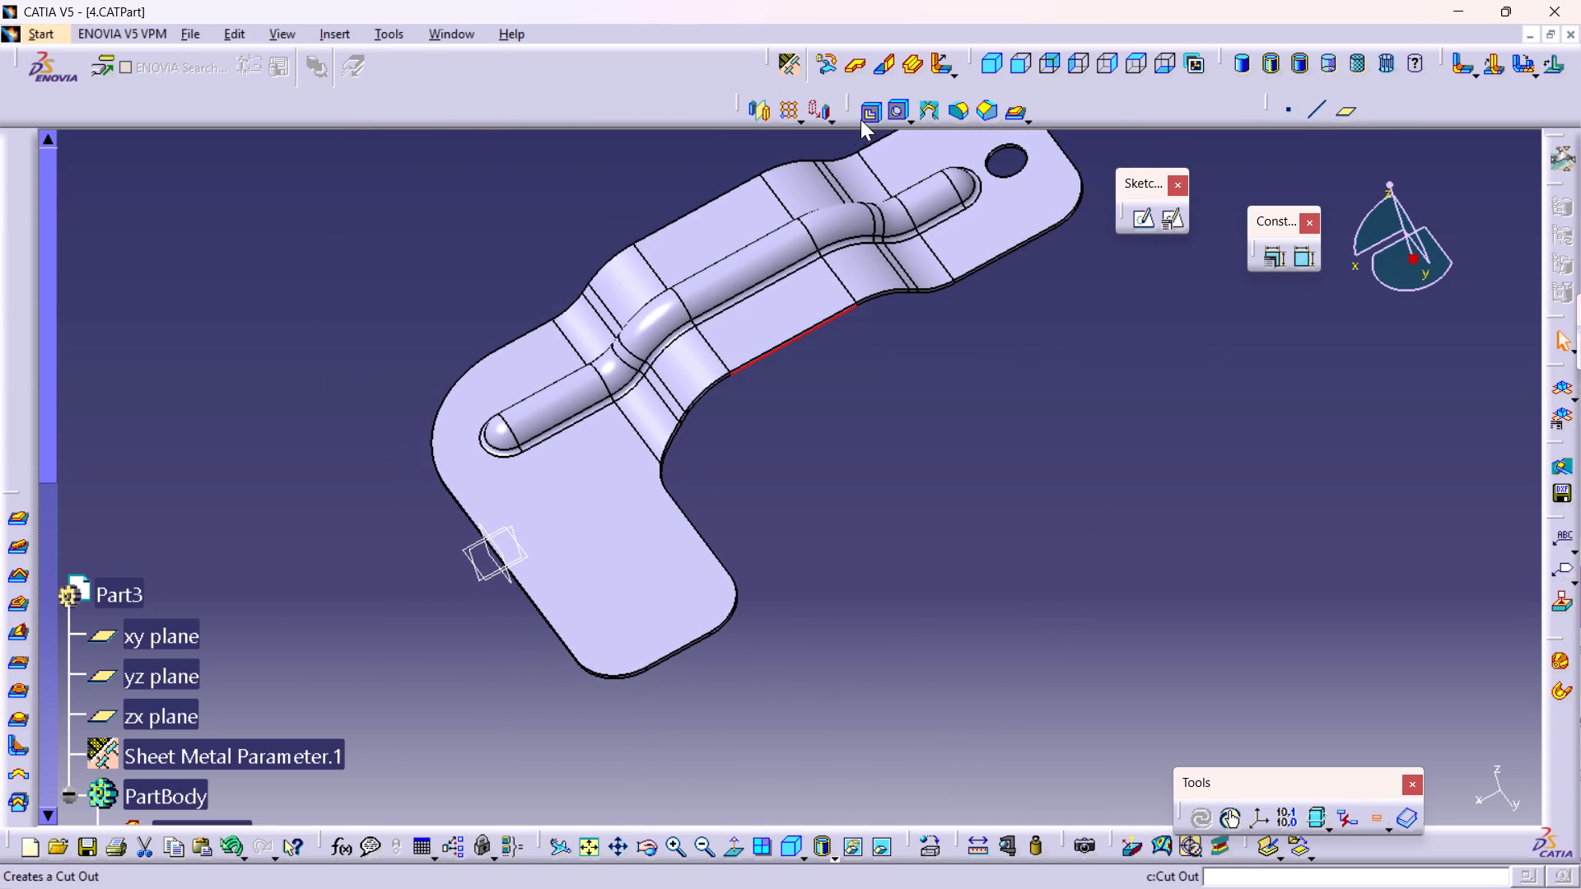
{"action": "left_click", "coordinate": [595, 589]}
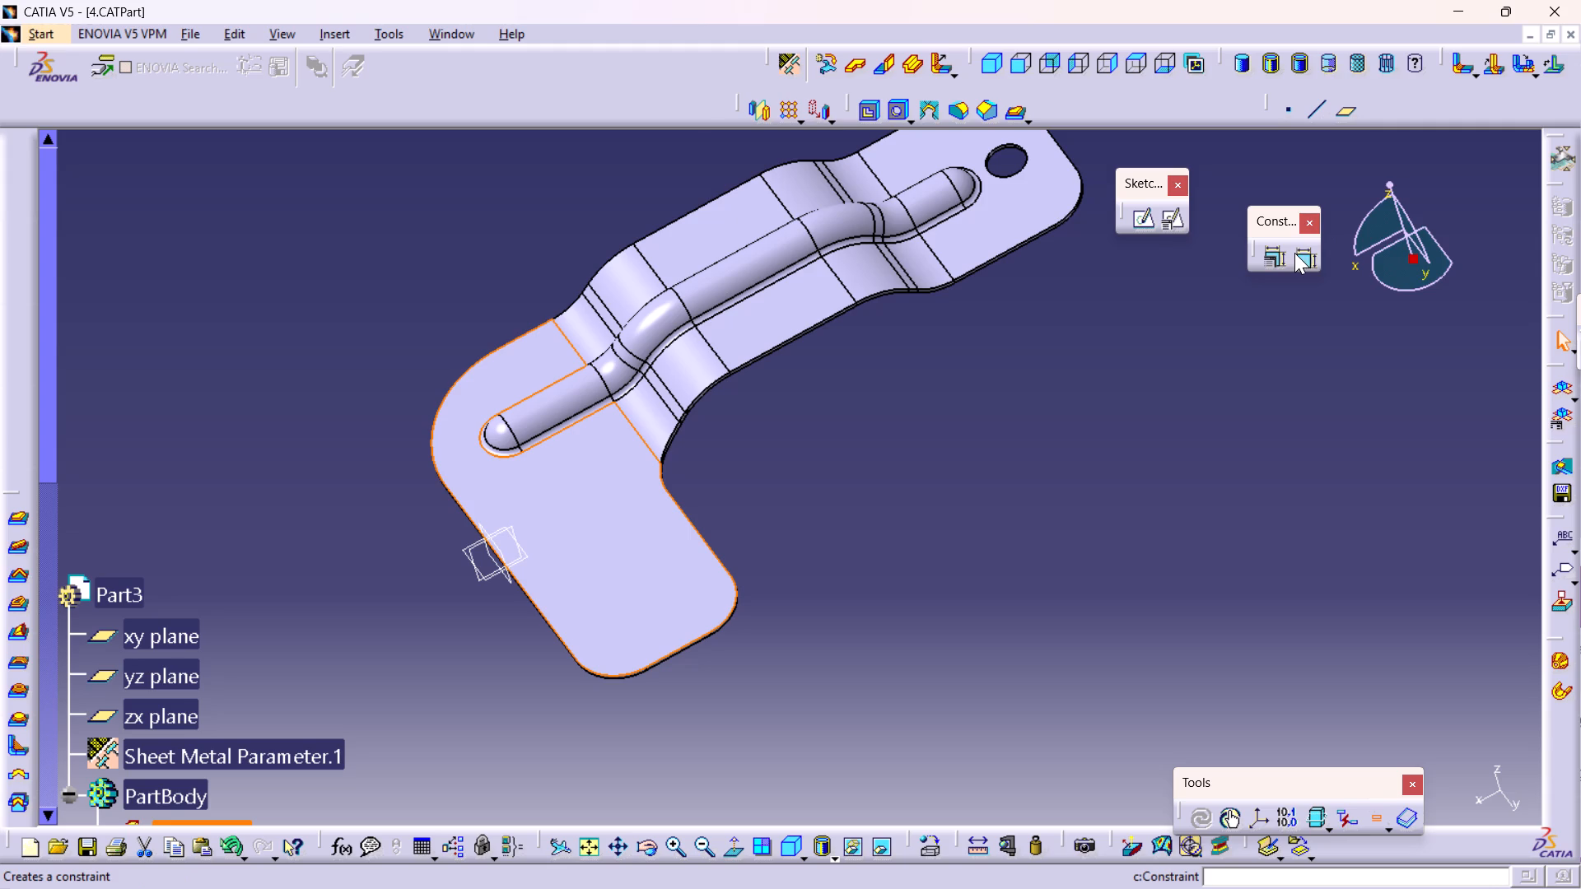
{"action": "left_click", "coordinate": [1181, 219]}
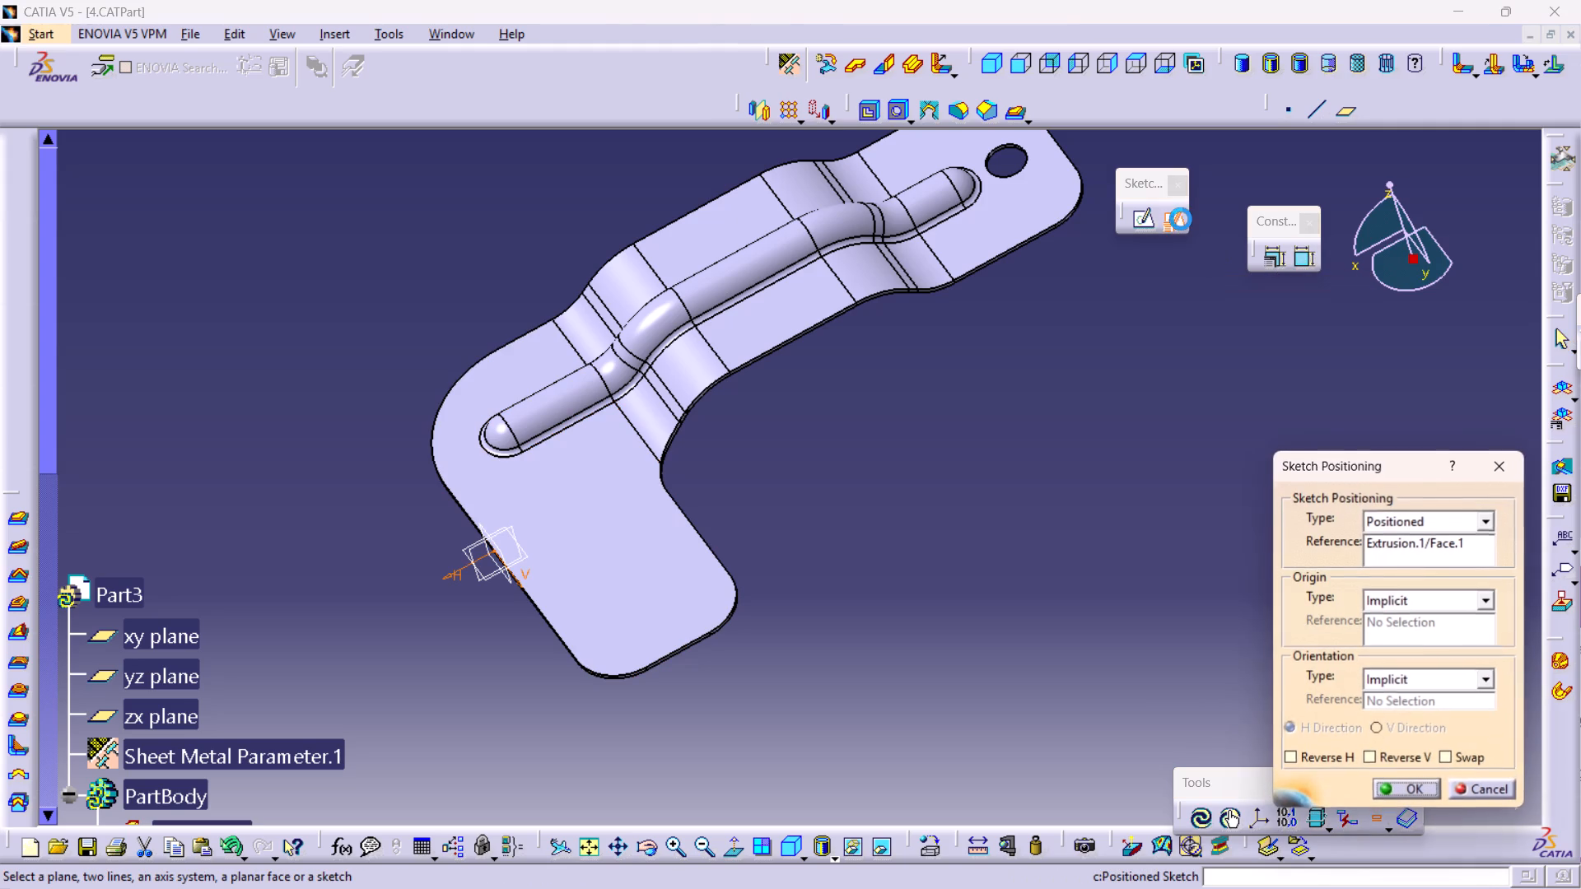
{"action": "left_click", "coordinate": [1443, 755]}
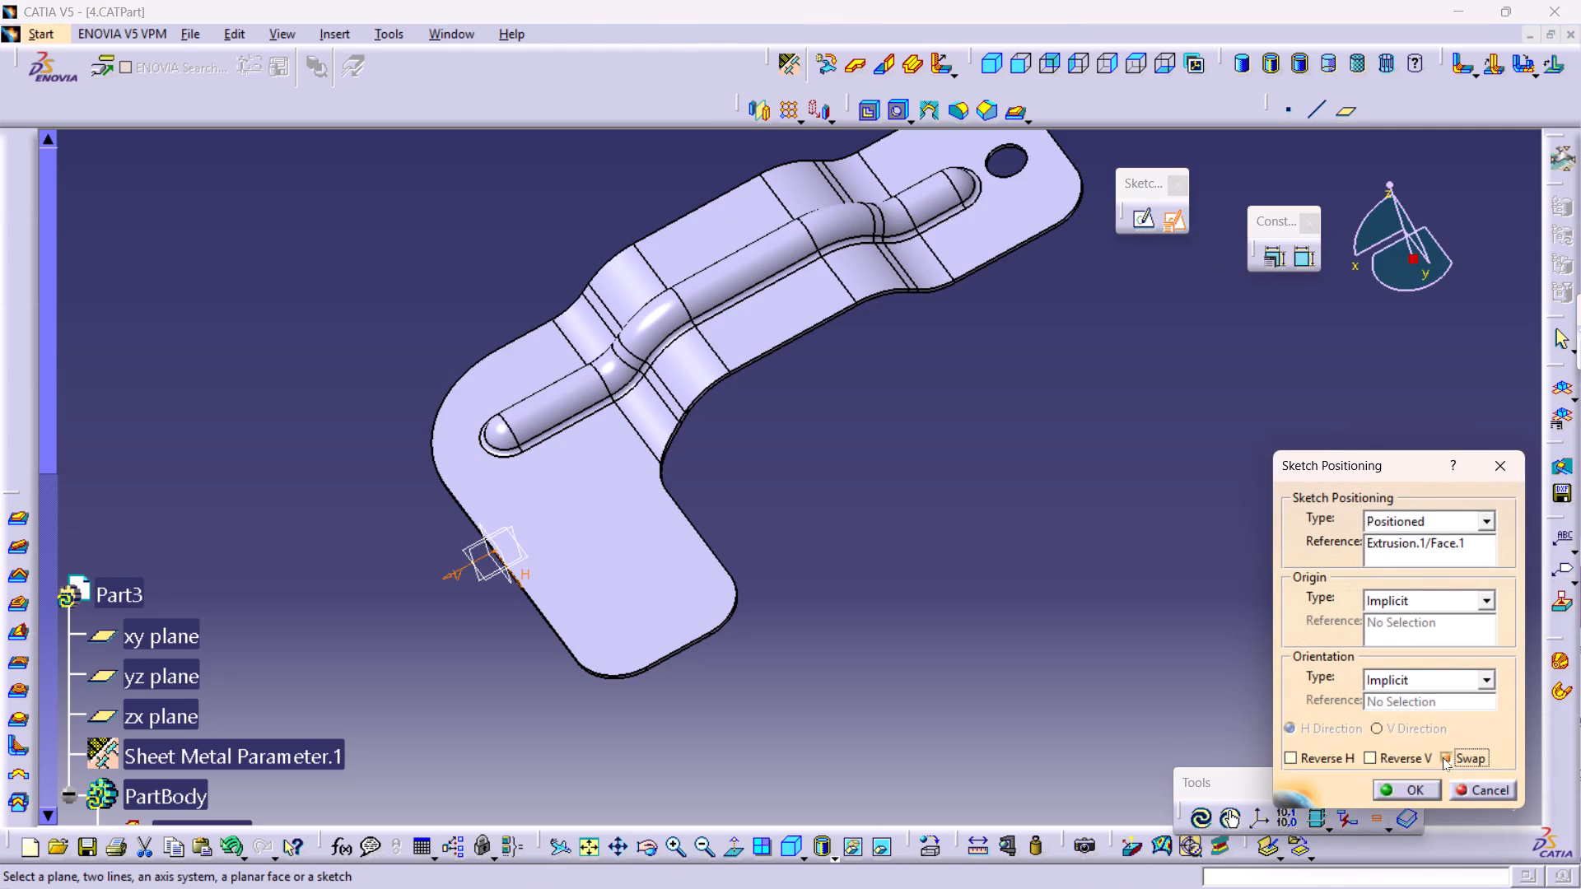
{"action": "left_click", "coordinate": [1392, 756]}
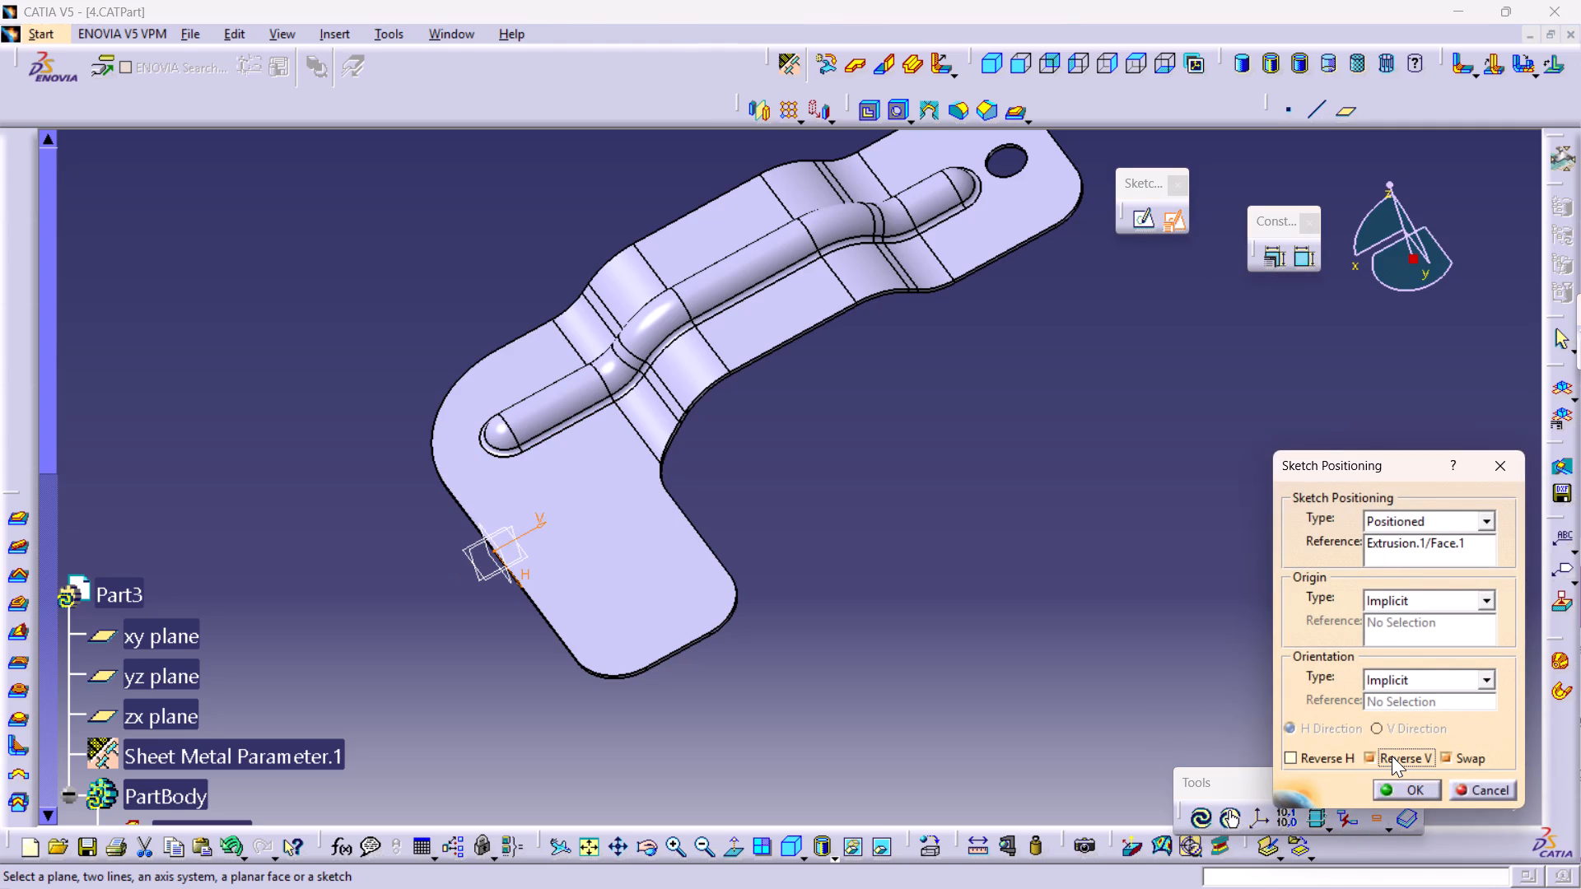
{"action": "left_click", "coordinate": [1462, 752]}
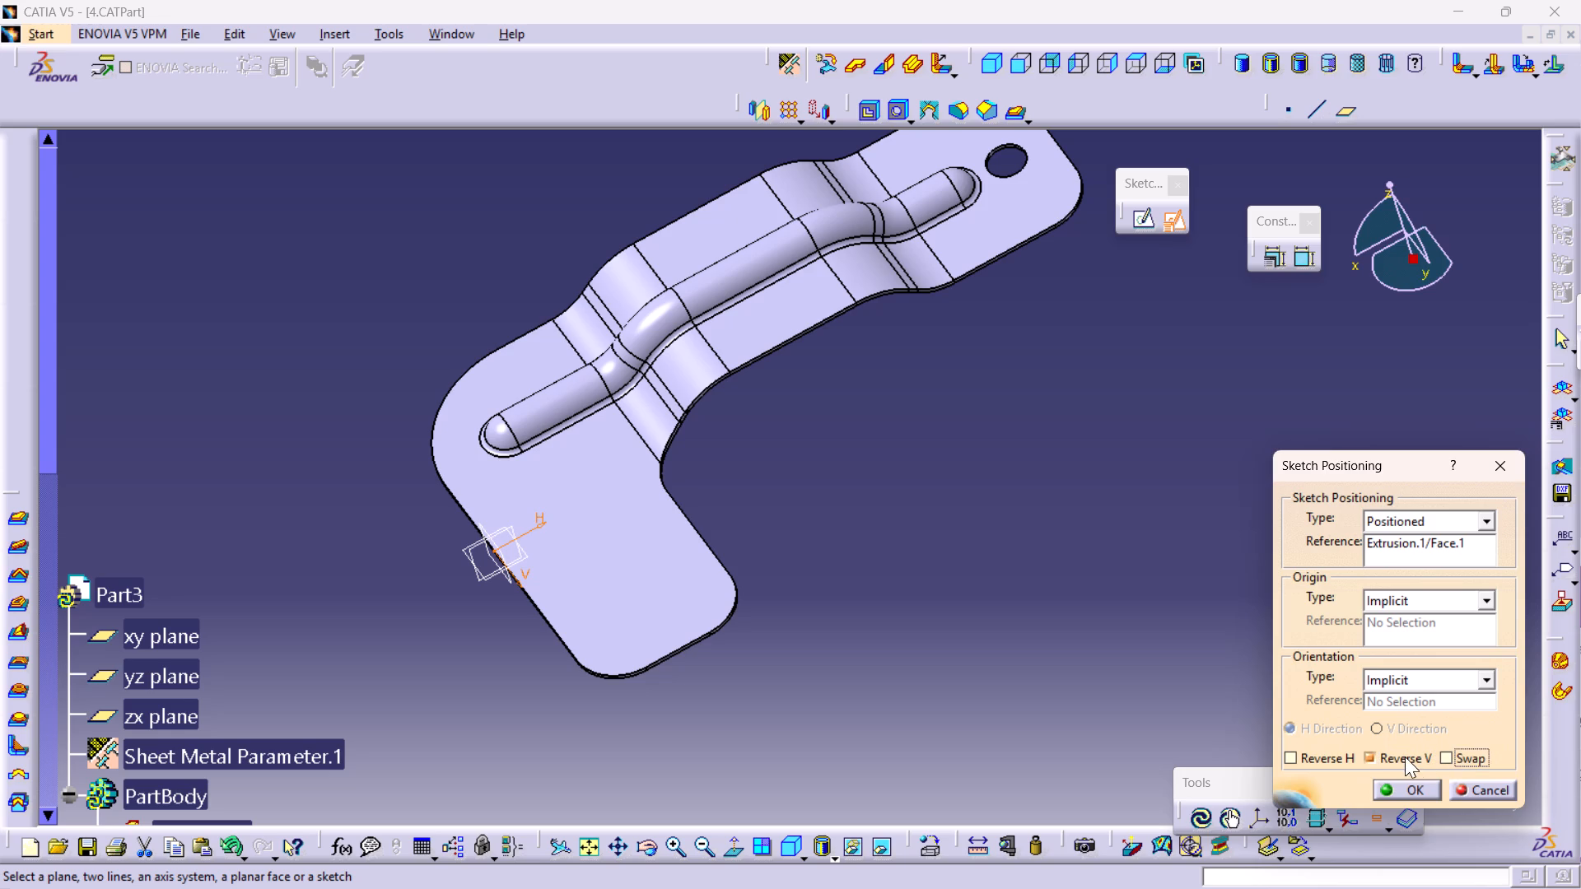
{"action": "left_click", "coordinate": [1368, 757]}
{"action": "left_click", "coordinate": [1405, 793]}
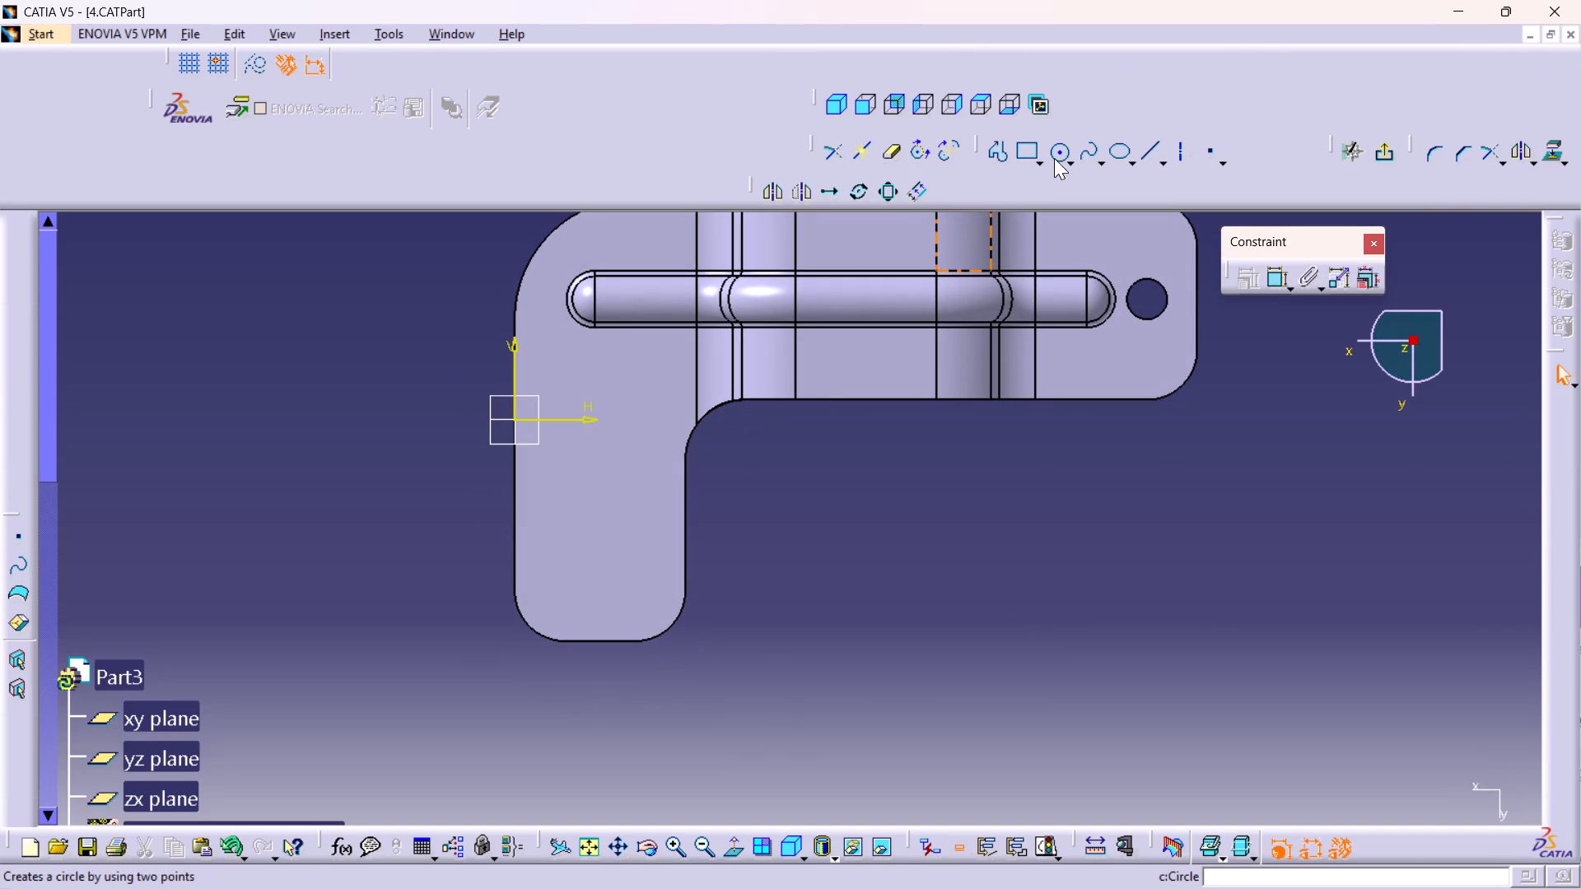
Sketch two circles side by side near the short leg's rounded end, about 14 mm and 17 mm in diameter.
{"action": "double_click", "coordinate": [1060, 154]}
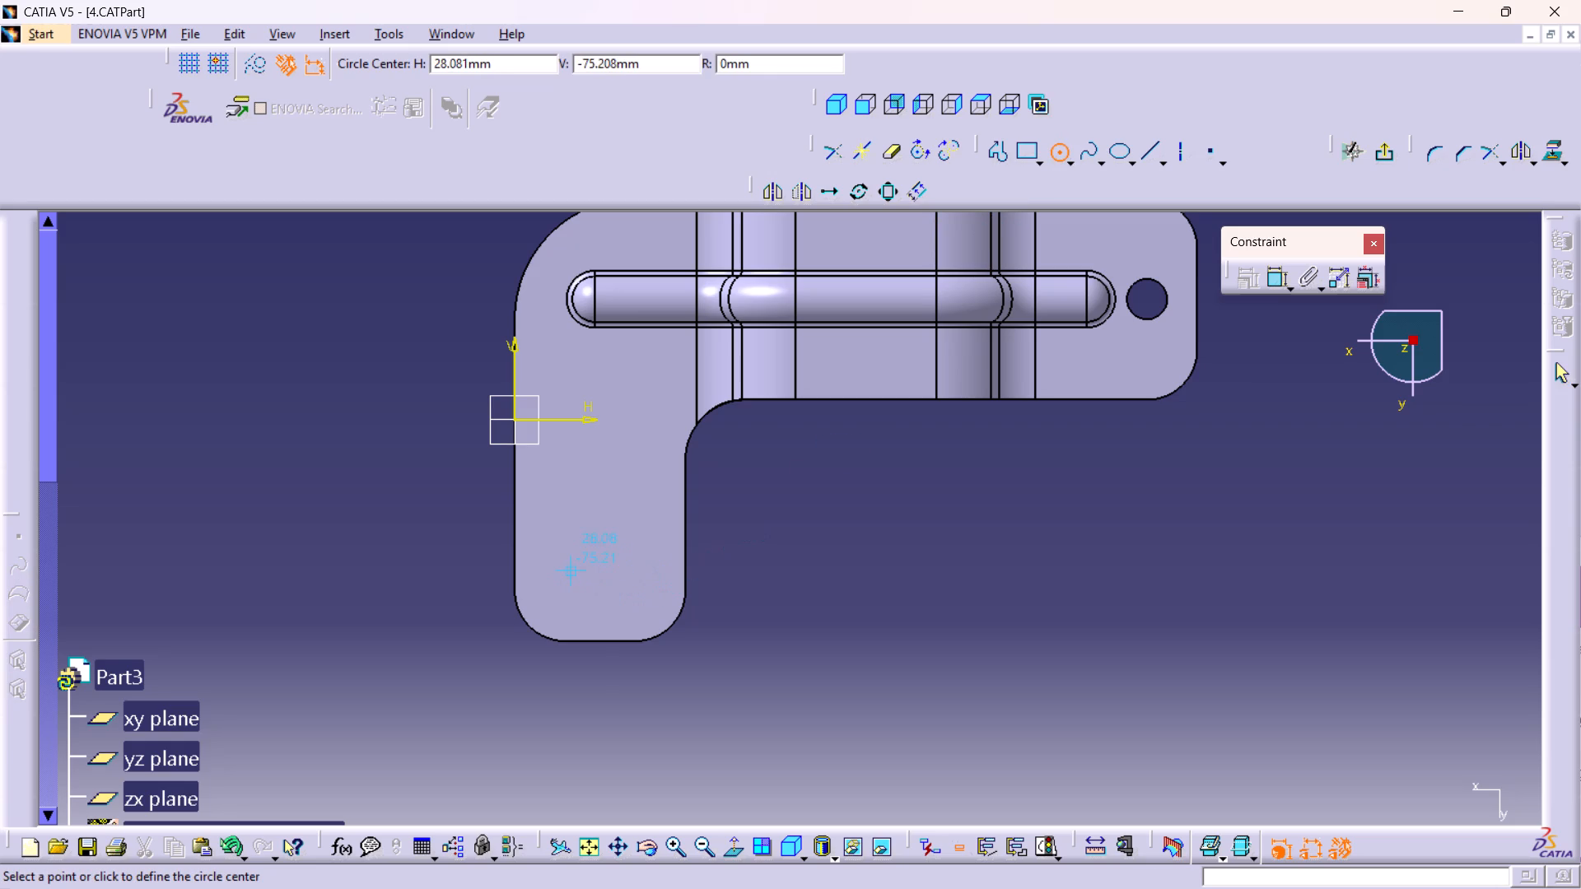
{"action": "left_click", "coordinate": [565, 586]}
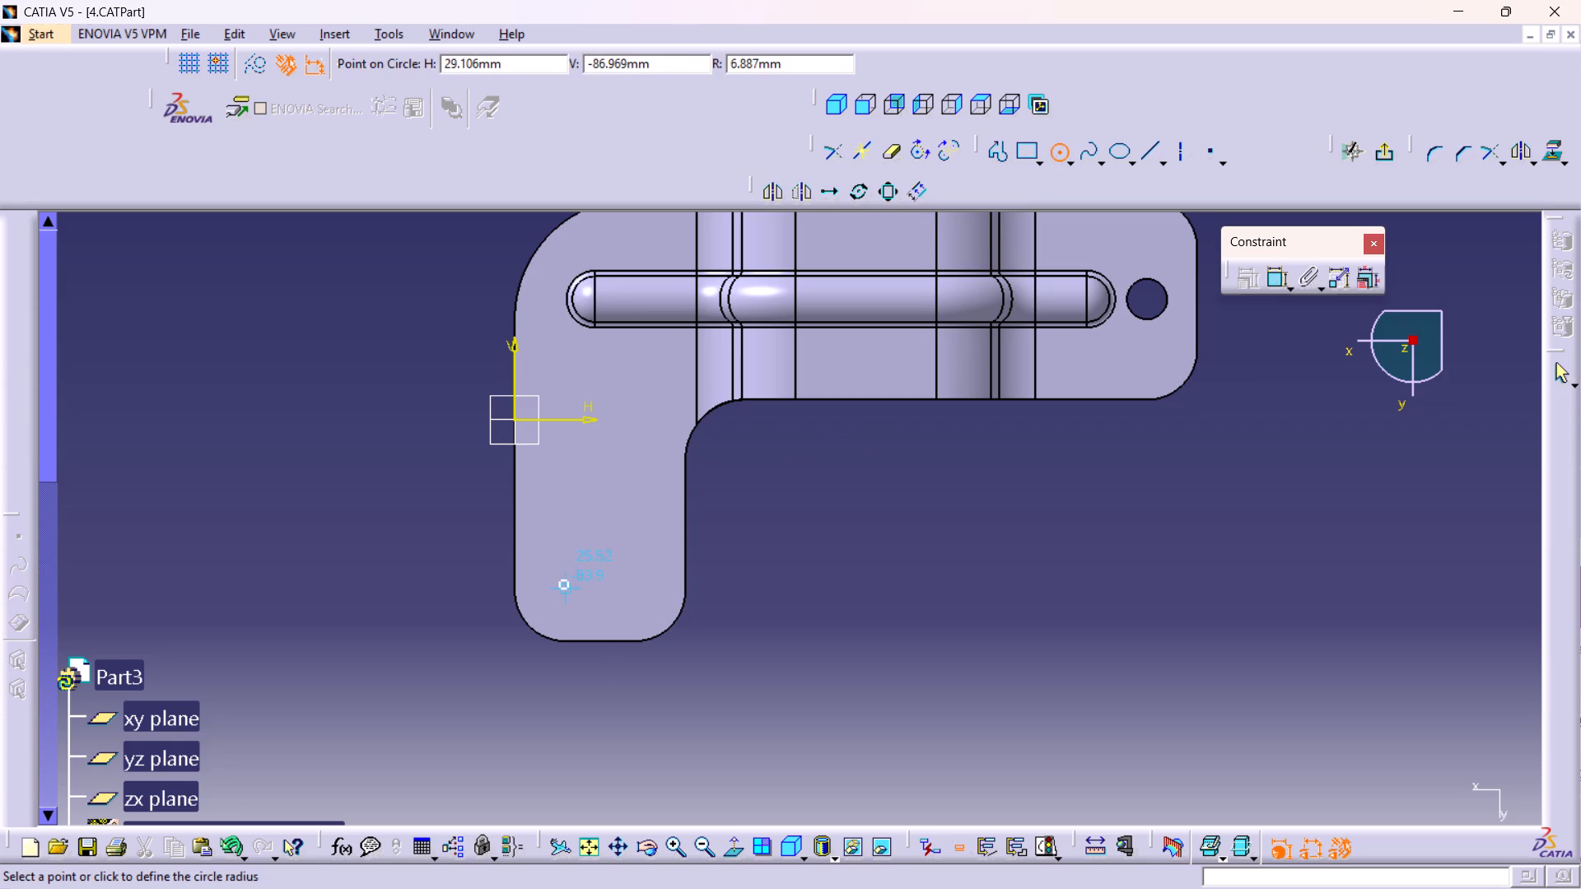
{"action": "left_click", "coordinate": [576, 597]}
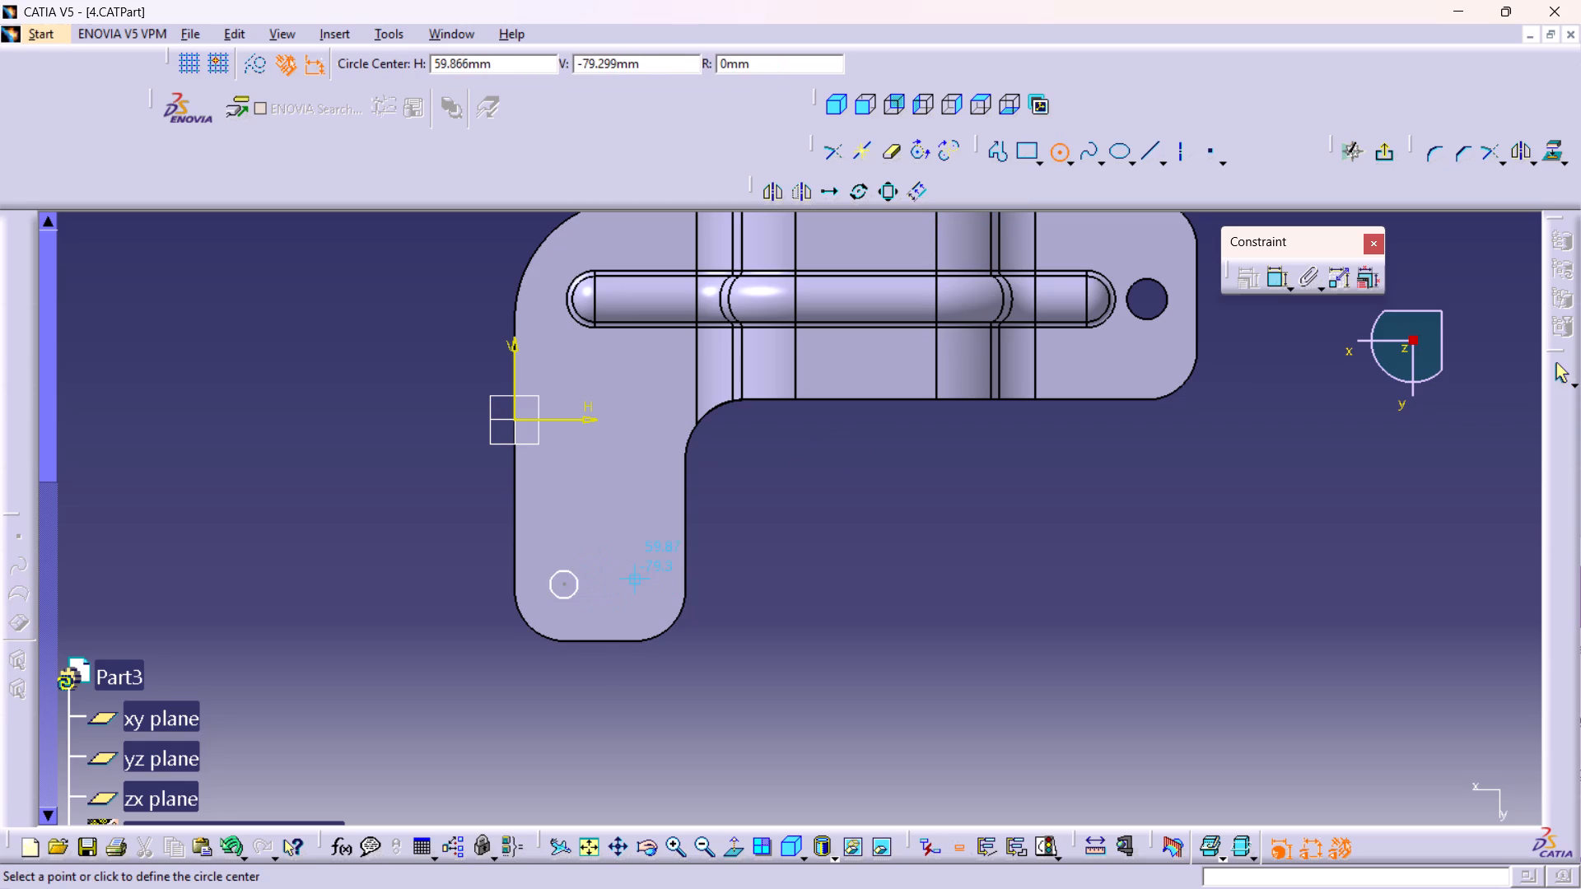
{"action": "left_click", "coordinate": [635, 588]}
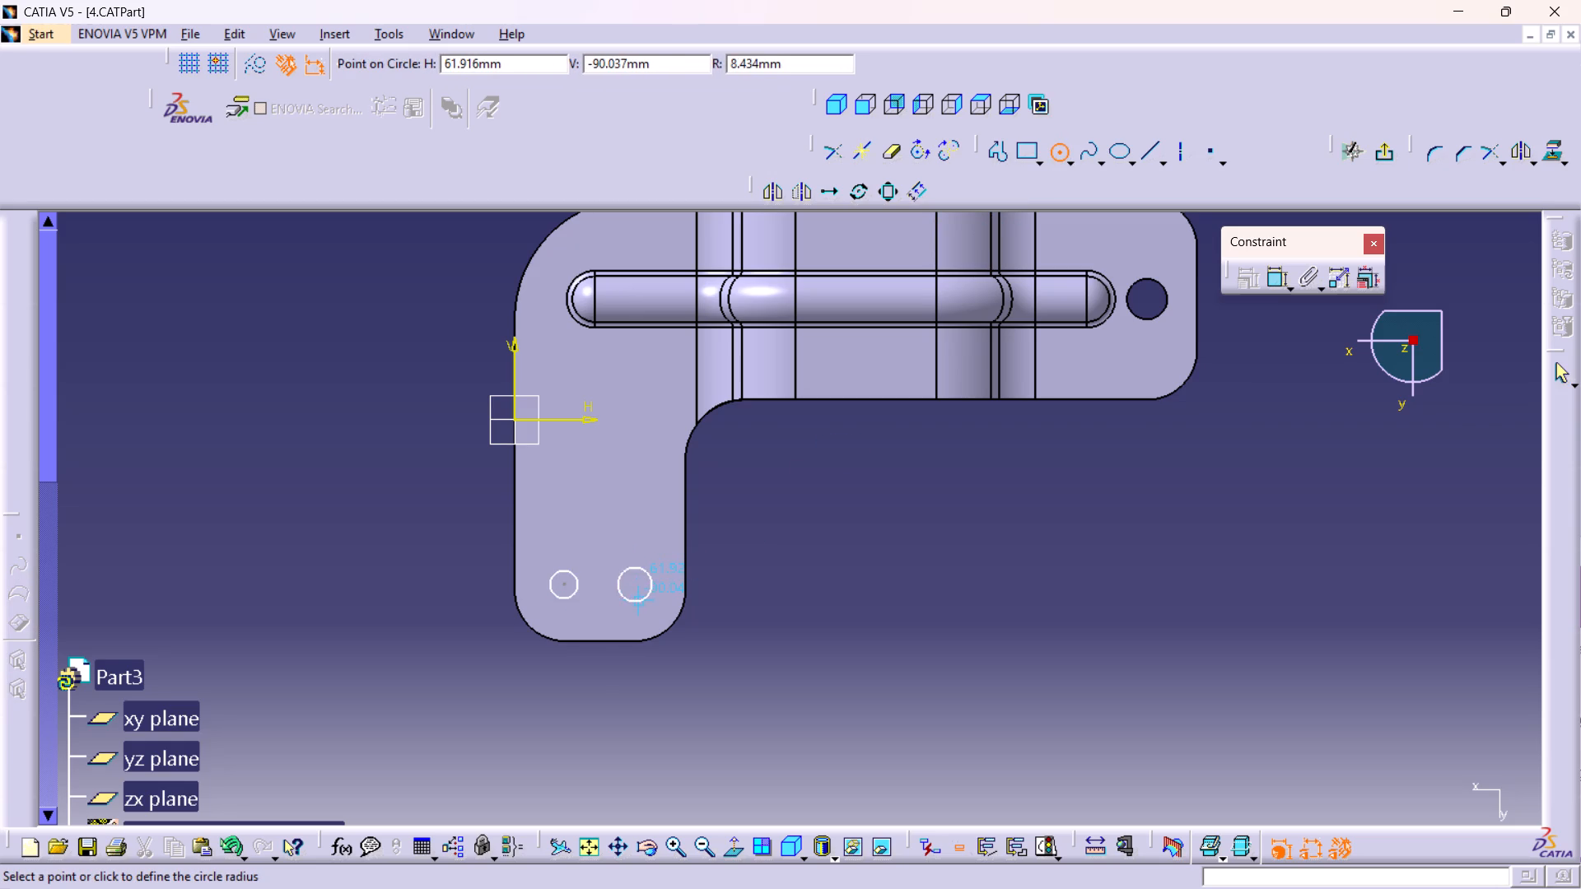
{"action": "left_click", "coordinate": [641, 602]}
Dimension the diameter of the circle nearer the short leg's outer edge as 20 mm.
{"action": "left_click", "coordinate": [1276, 280]}
{"action": "left_click_drag", "start_coordinate": [1276, 280], "coordinate": [1258, 309]}
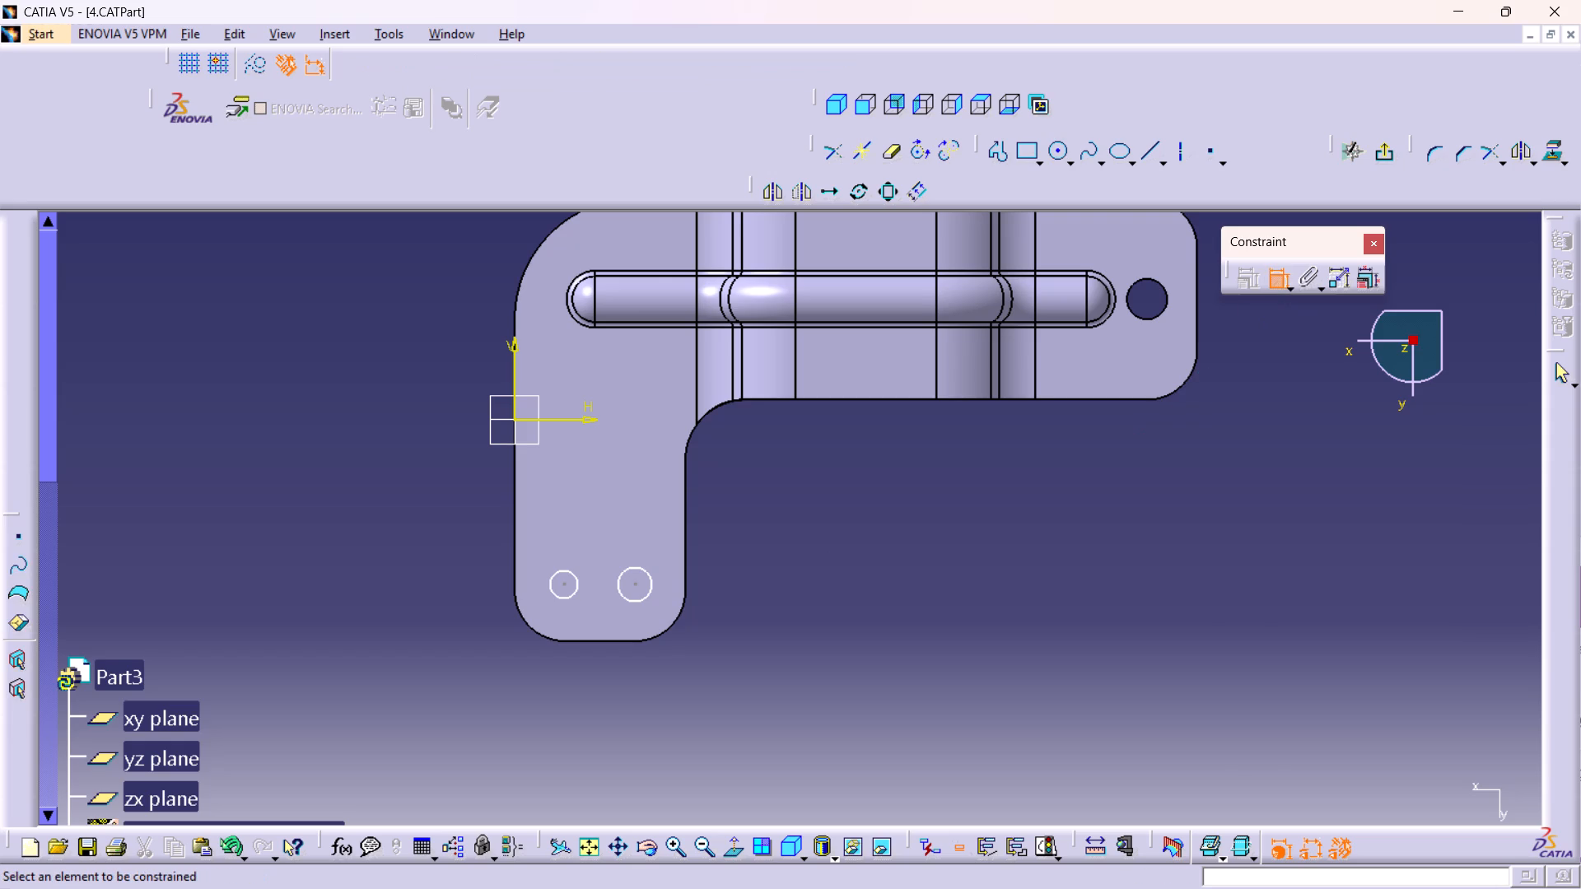
{"action": "middle_click_drag", "start_coordinate": [801, 629], "coordinate": [716, 505]}
{"action": "right_click", "coordinate": [800, 630]}
{"action": "middle_click_drag", "start_coordinate": [698, 550], "coordinate": [1069, 463]}
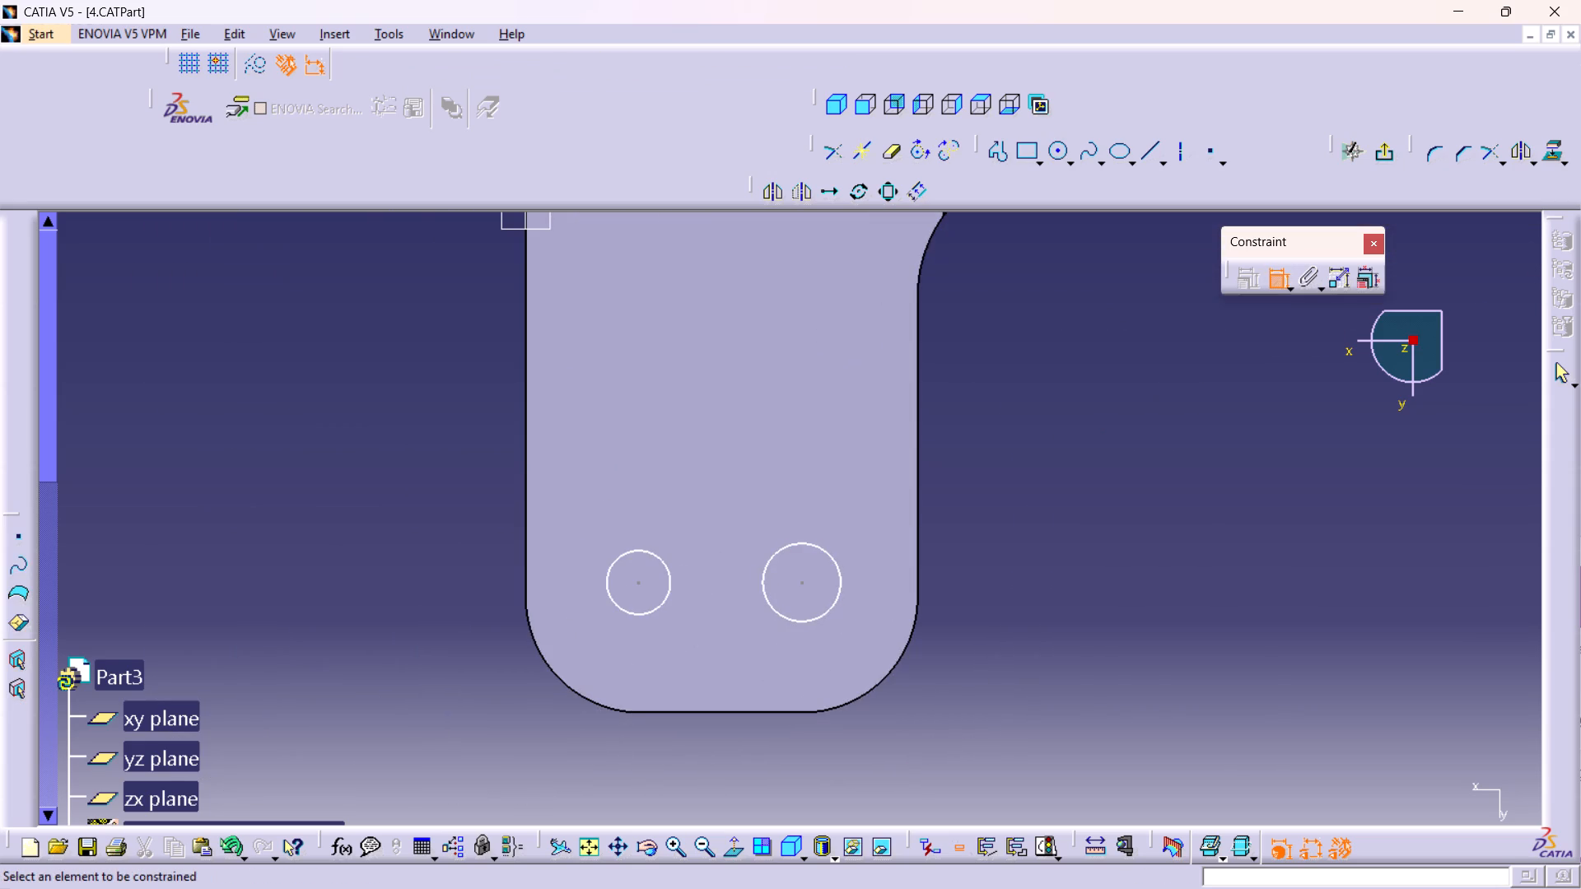
{"action": "left_click", "coordinate": [613, 594]}
{"action": "left_click", "coordinate": [428, 537]}
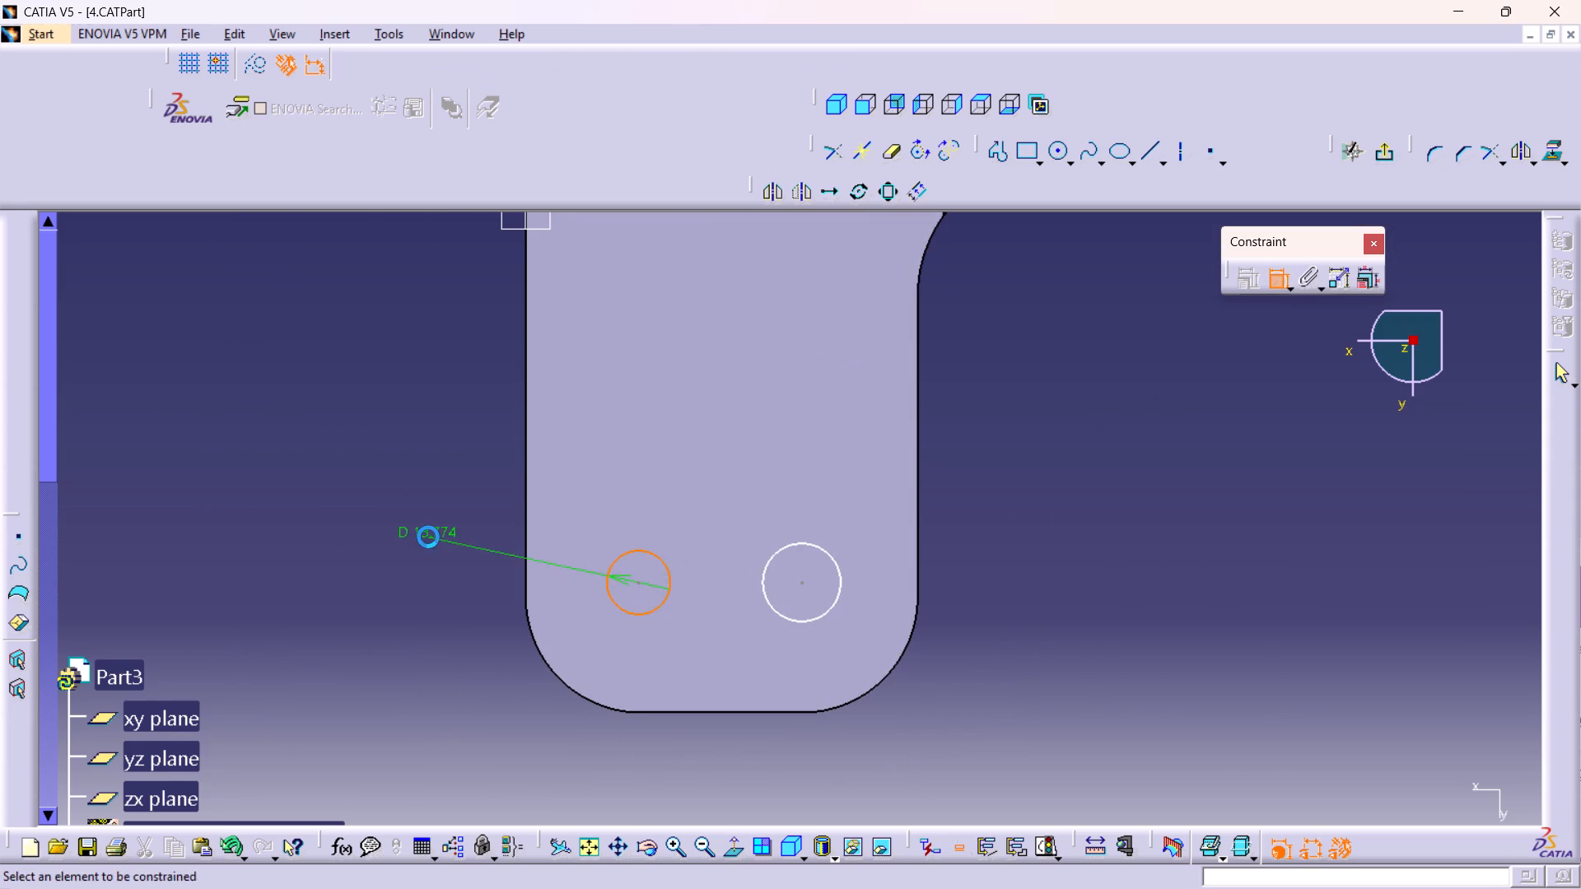
{"action": "double_click", "coordinate": [420, 524]}
{"action": "type", "text": "20"}
{"action": "key", "text": "Return"}
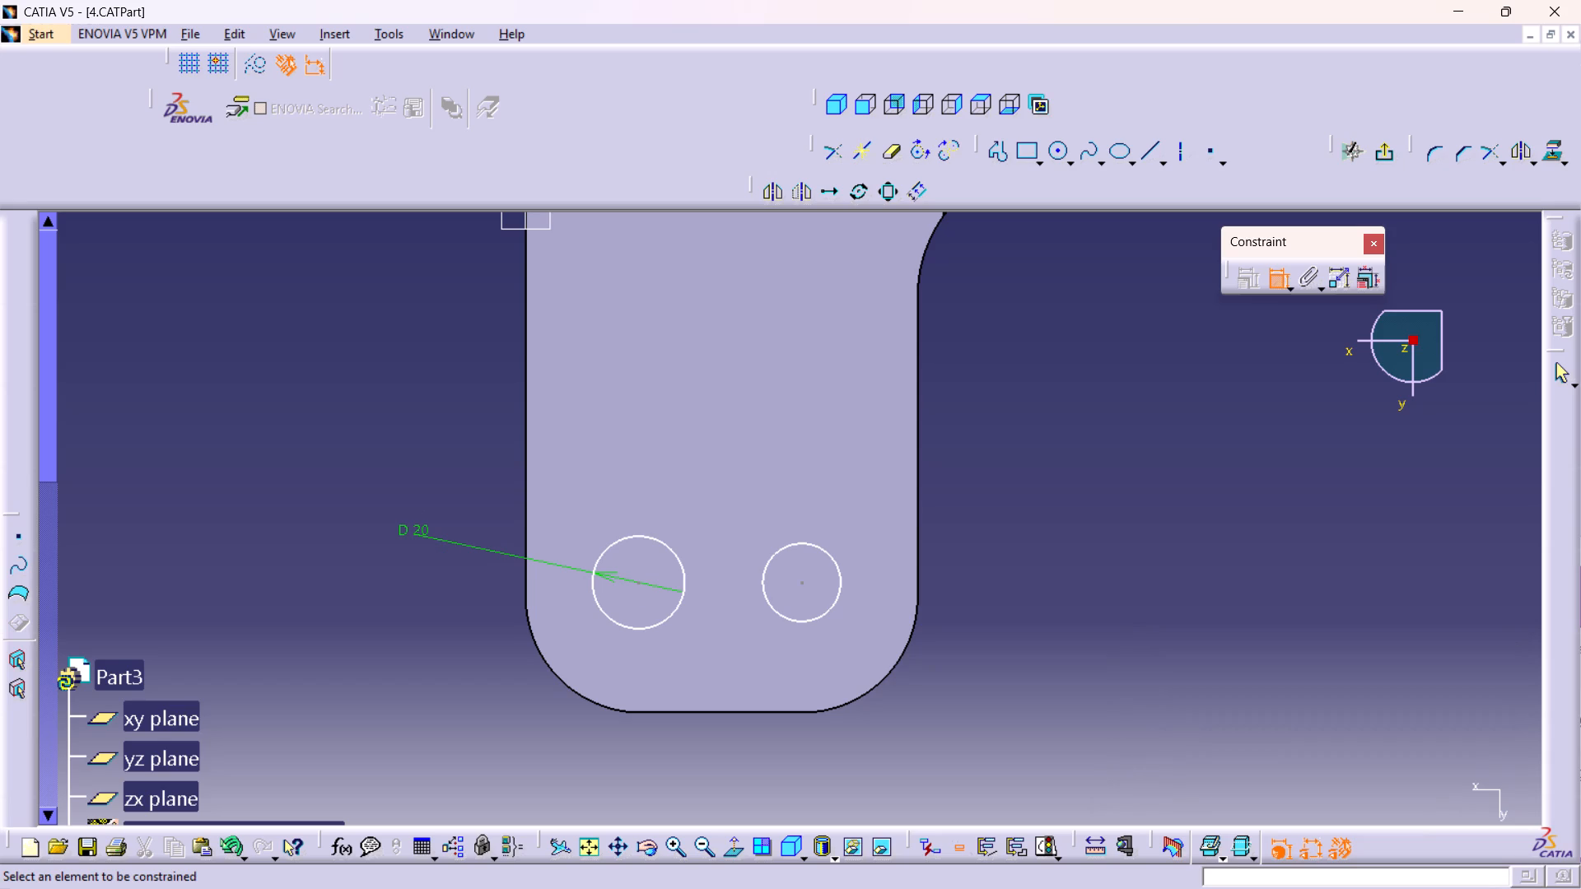
Dimension the diameter of the circle nearer the short leg's inner edge as 20 mm.
{"action": "left_click", "coordinate": [842, 586]}
{"action": "left_click", "coordinate": [1094, 440]}
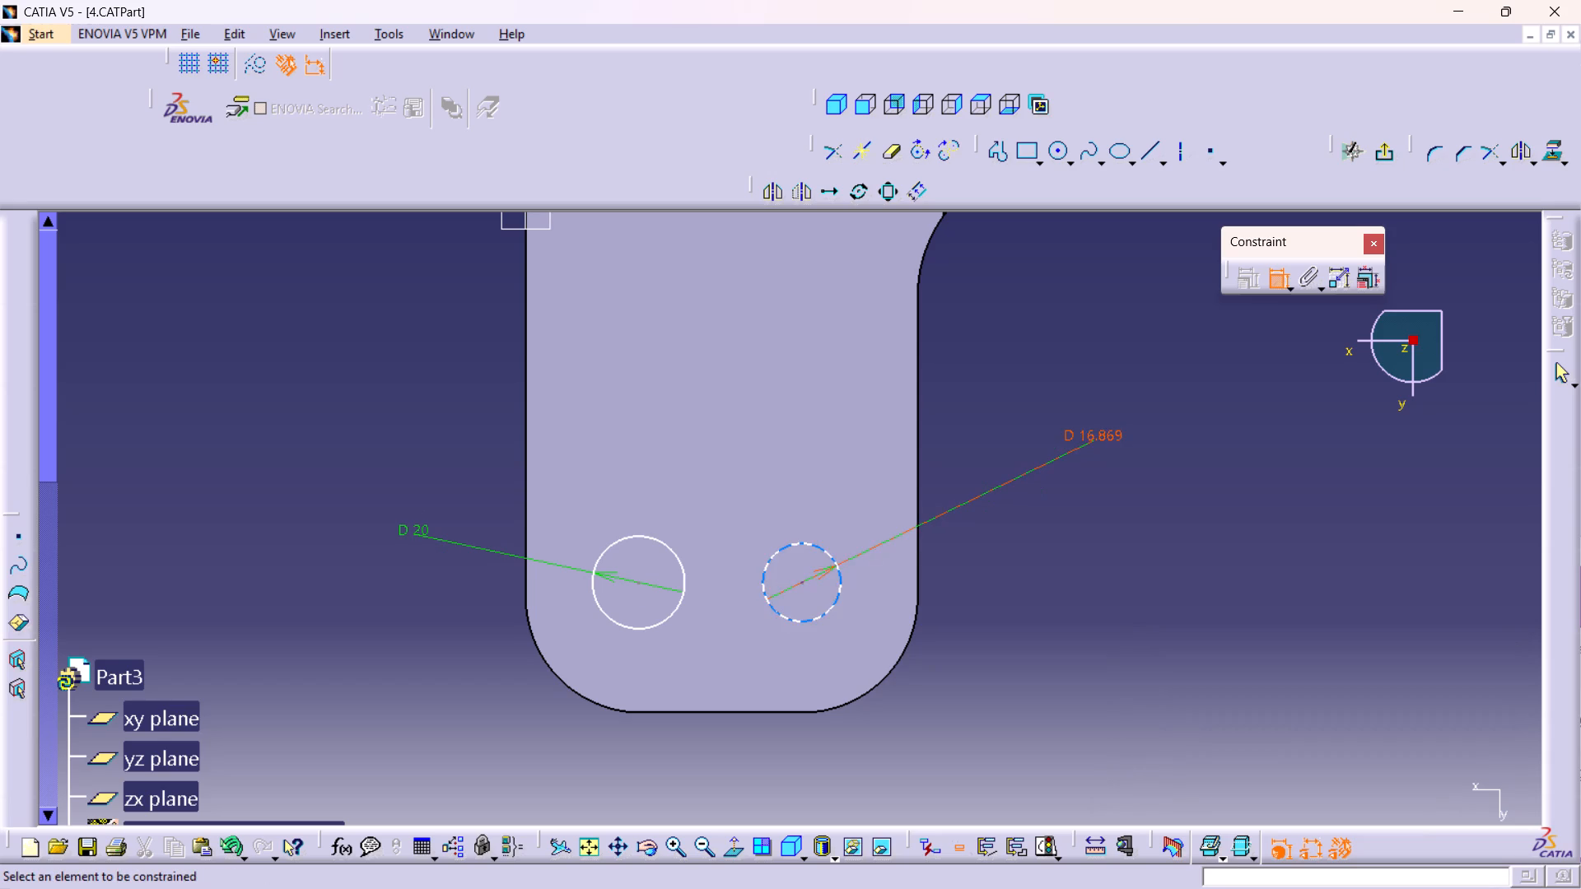
{"action": "double_click", "coordinate": [1094, 427]}
{"action": "type", "text": "20"}
{"action": "key", "text": "Return"}
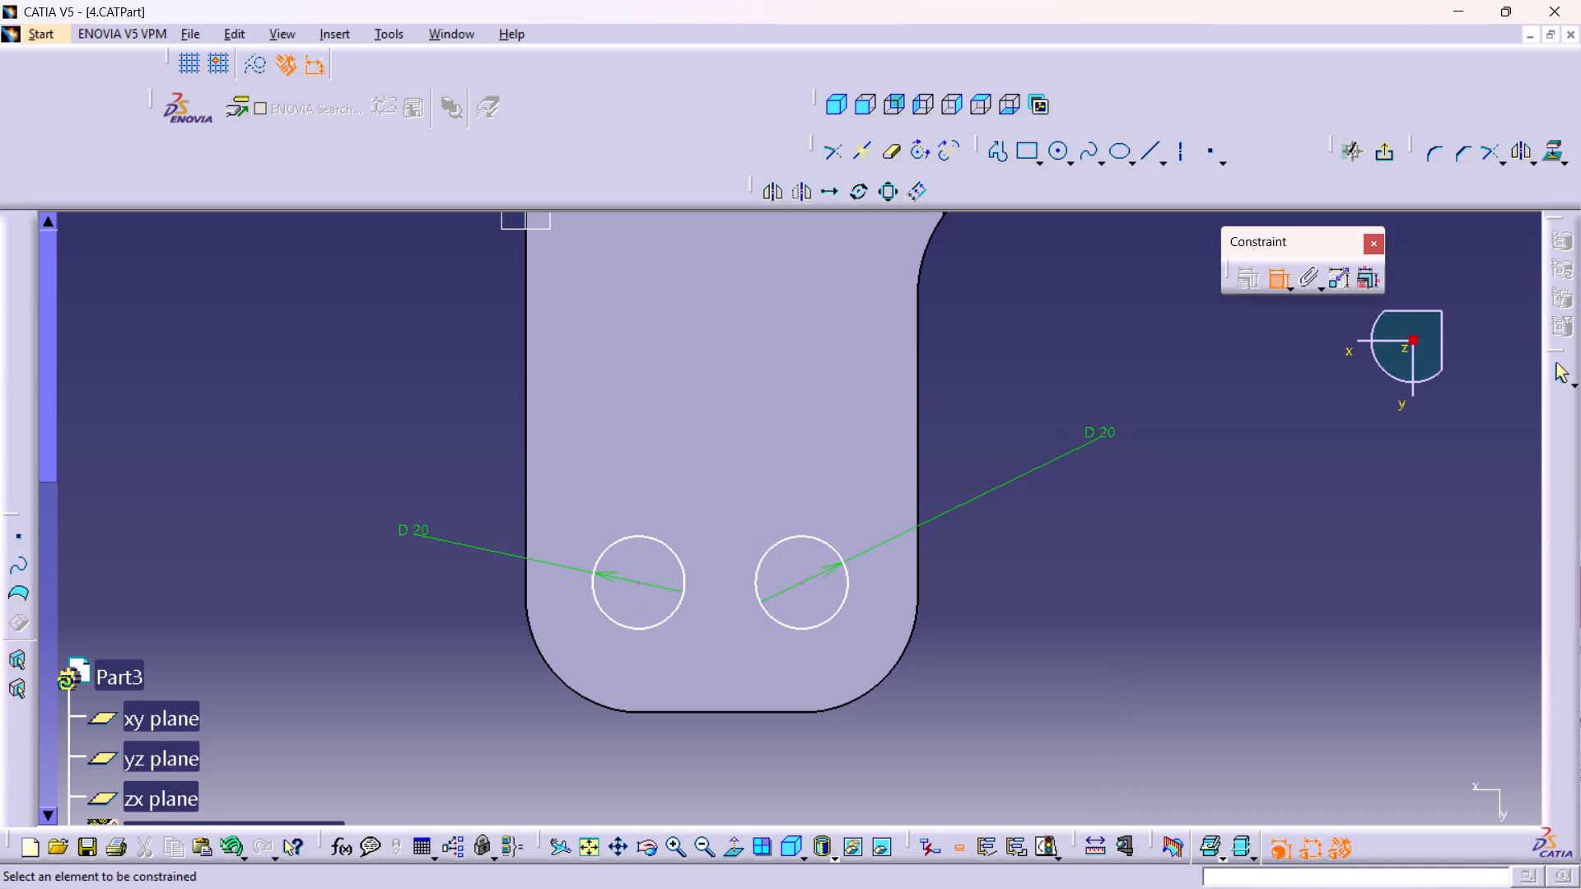
Dimension the horizontal distance between the two circle centres as 35 mm.
{"action": "left_click", "coordinate": [638, 582]}
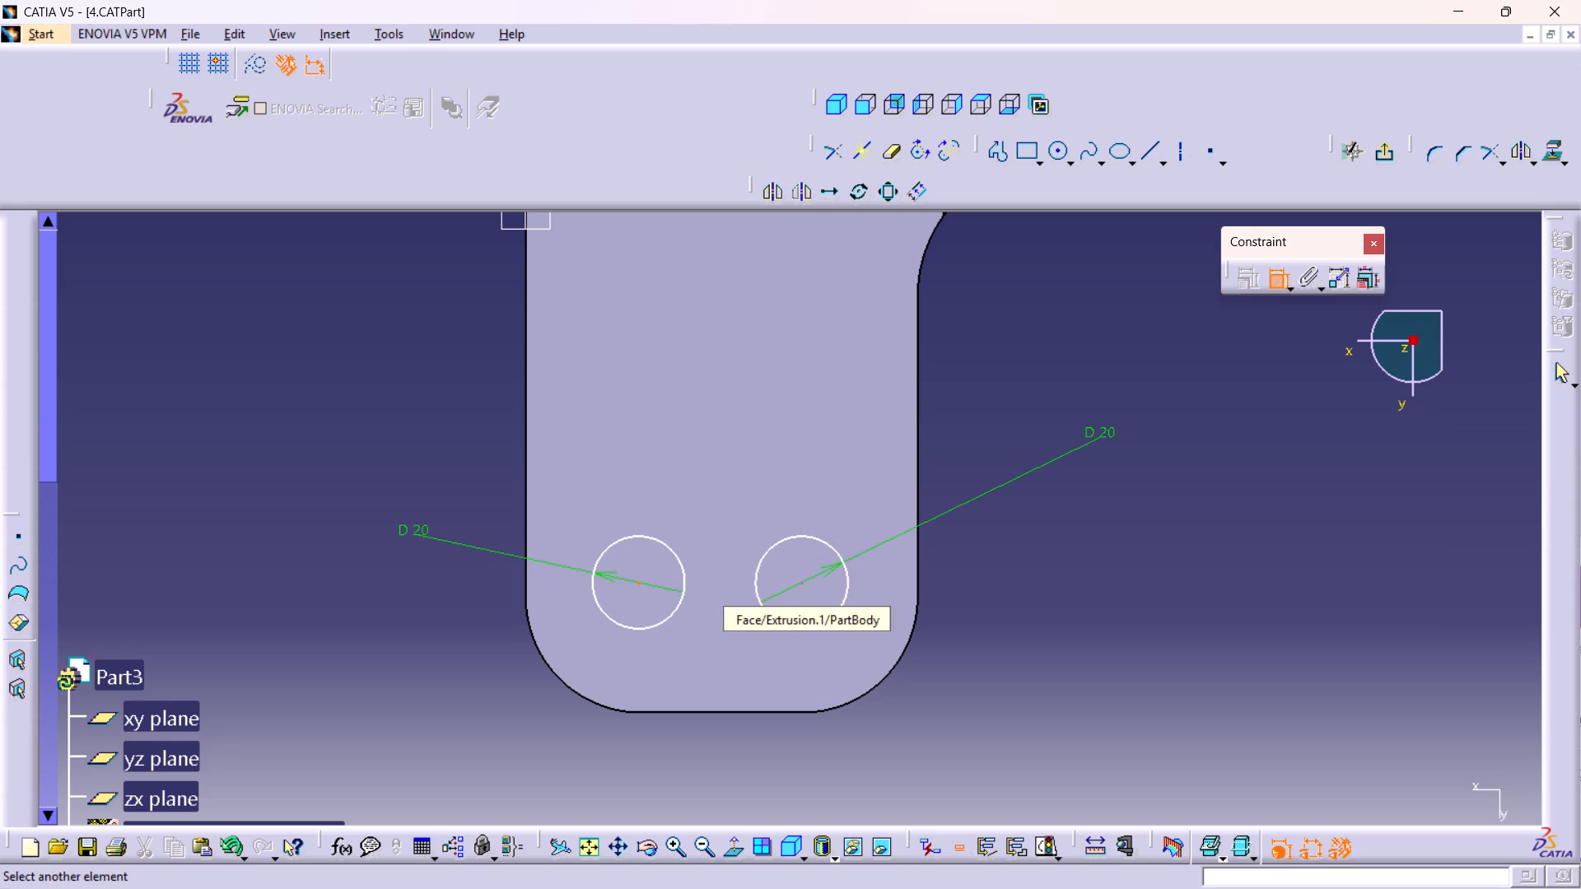
{"action": "left_click", "coordinate": [804, 579]}
{"action": "left_click", "coordinate": [707, 742]}
{"action": "double_click", "coordinate": [702, 735]}
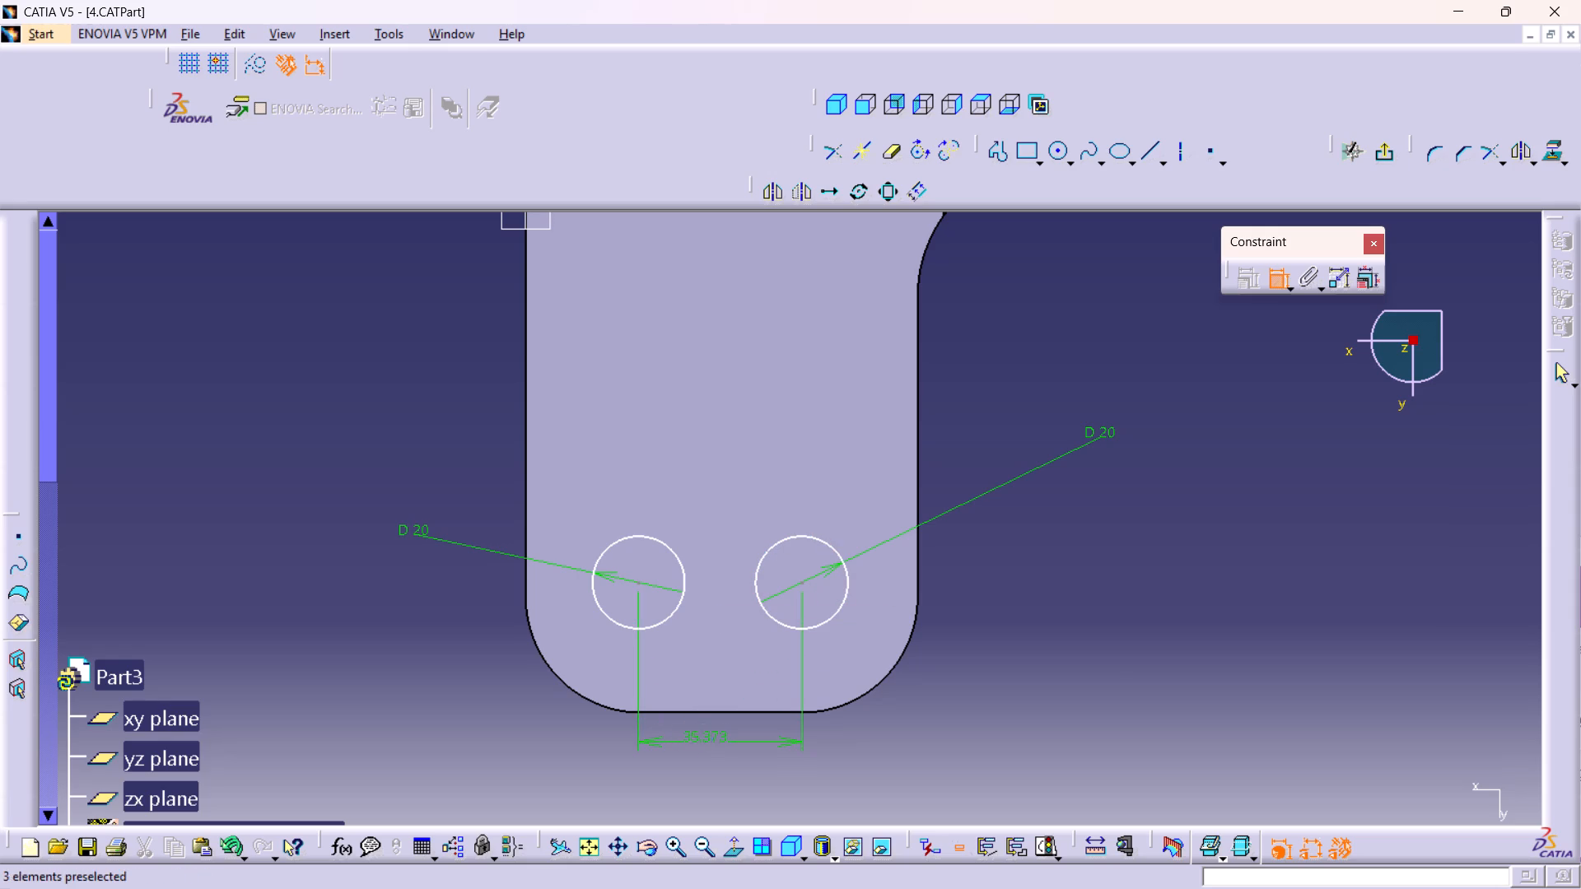
{"action": "type", "text": "25"}
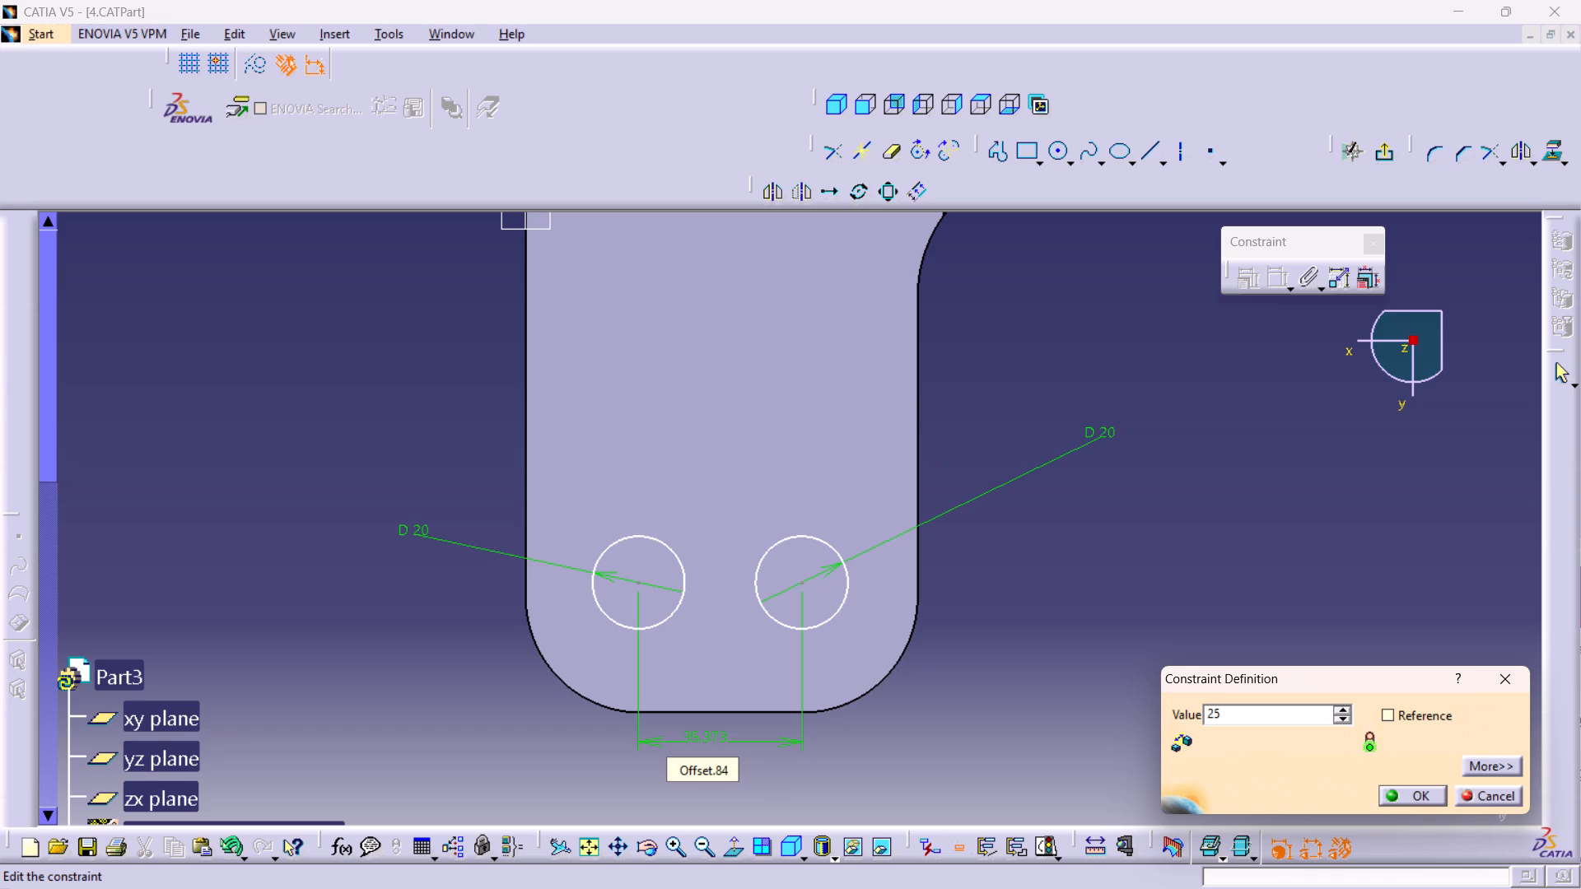
{"action": "key", "text": "BackSpace"}
{"action": "key", "text": "BackSpace"}
{"action": "type", "text": "35"}
{"action": "key", "text": "Return"}
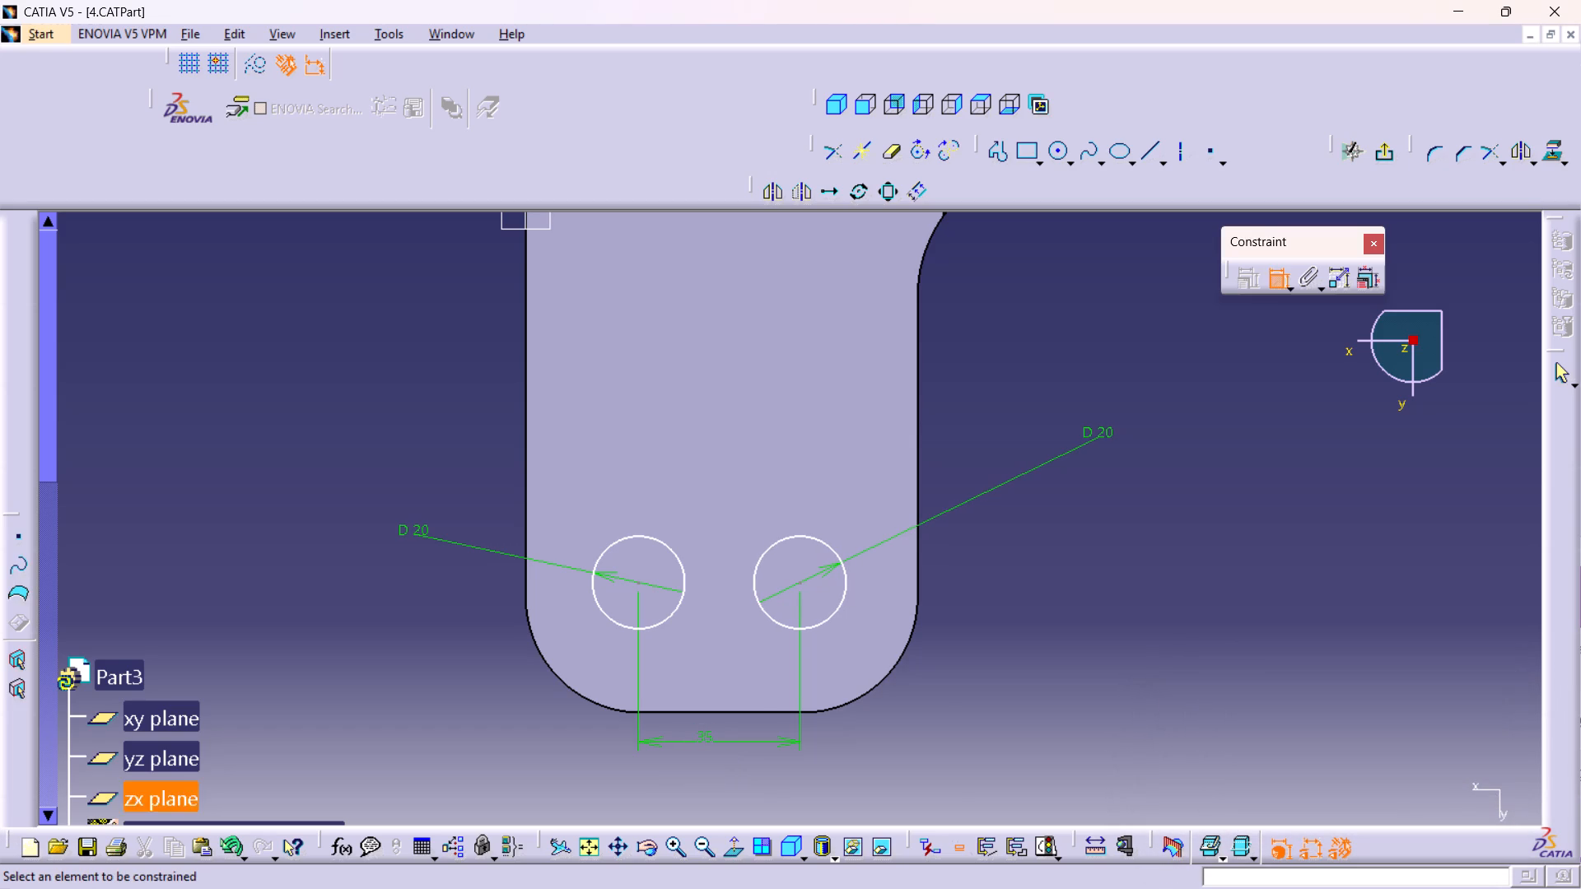
Dimension the nearer circle's centre 45/2 mm from the short leg's outer side edge.
{"action": "middle_click_drag", "start_coordinate": [357, 729], "coordinate": [361, 761]}
{"action": "right_click", "coordinate": [357, 729]}
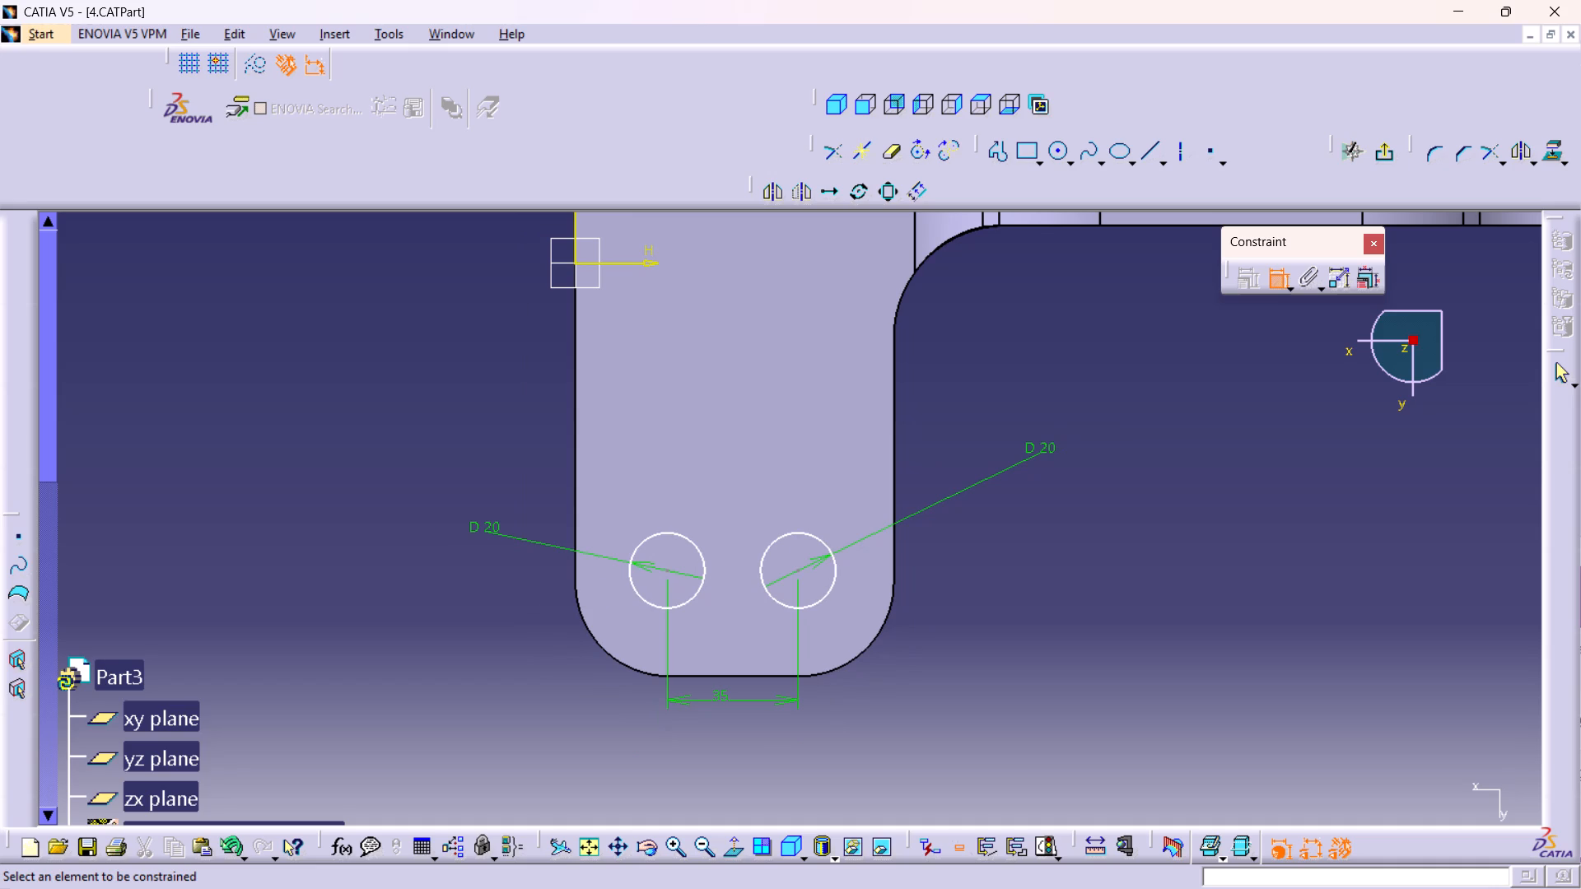
{"action": "middle_click_drag", "start_coordinate": [517, 766], "coordinate": [516, 789]}
{"action": "right_click", "coordinate": [517, 766]}
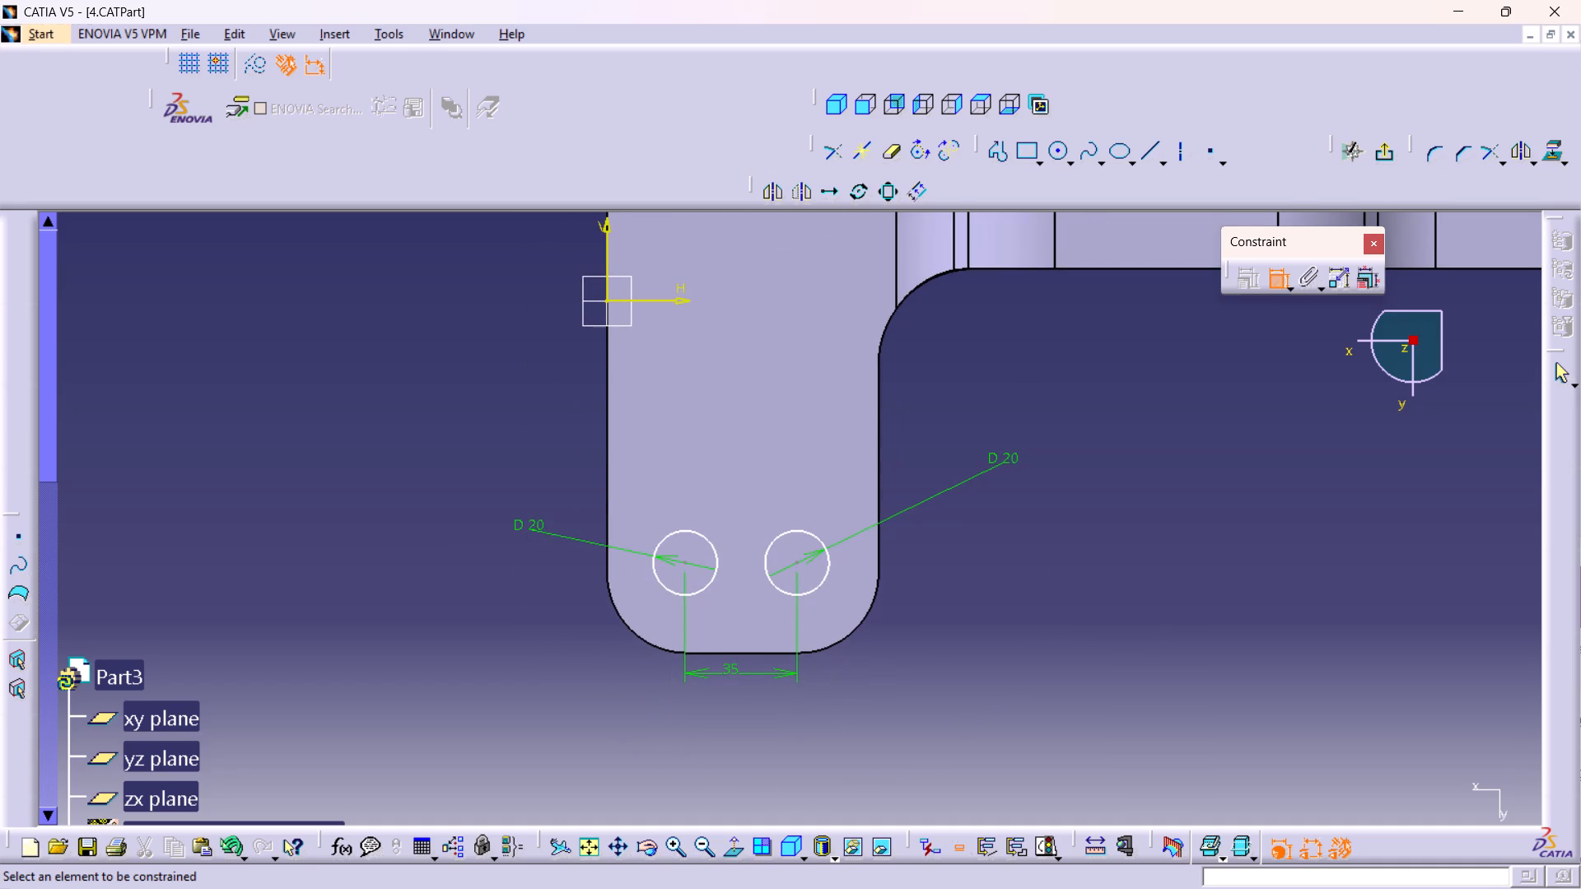
{"action": "middle_click_drag", "start_coordinate": [714, 633], "coordinate": [716, 650]}
{"action": "right_click", "coordinate": [714, 633]}
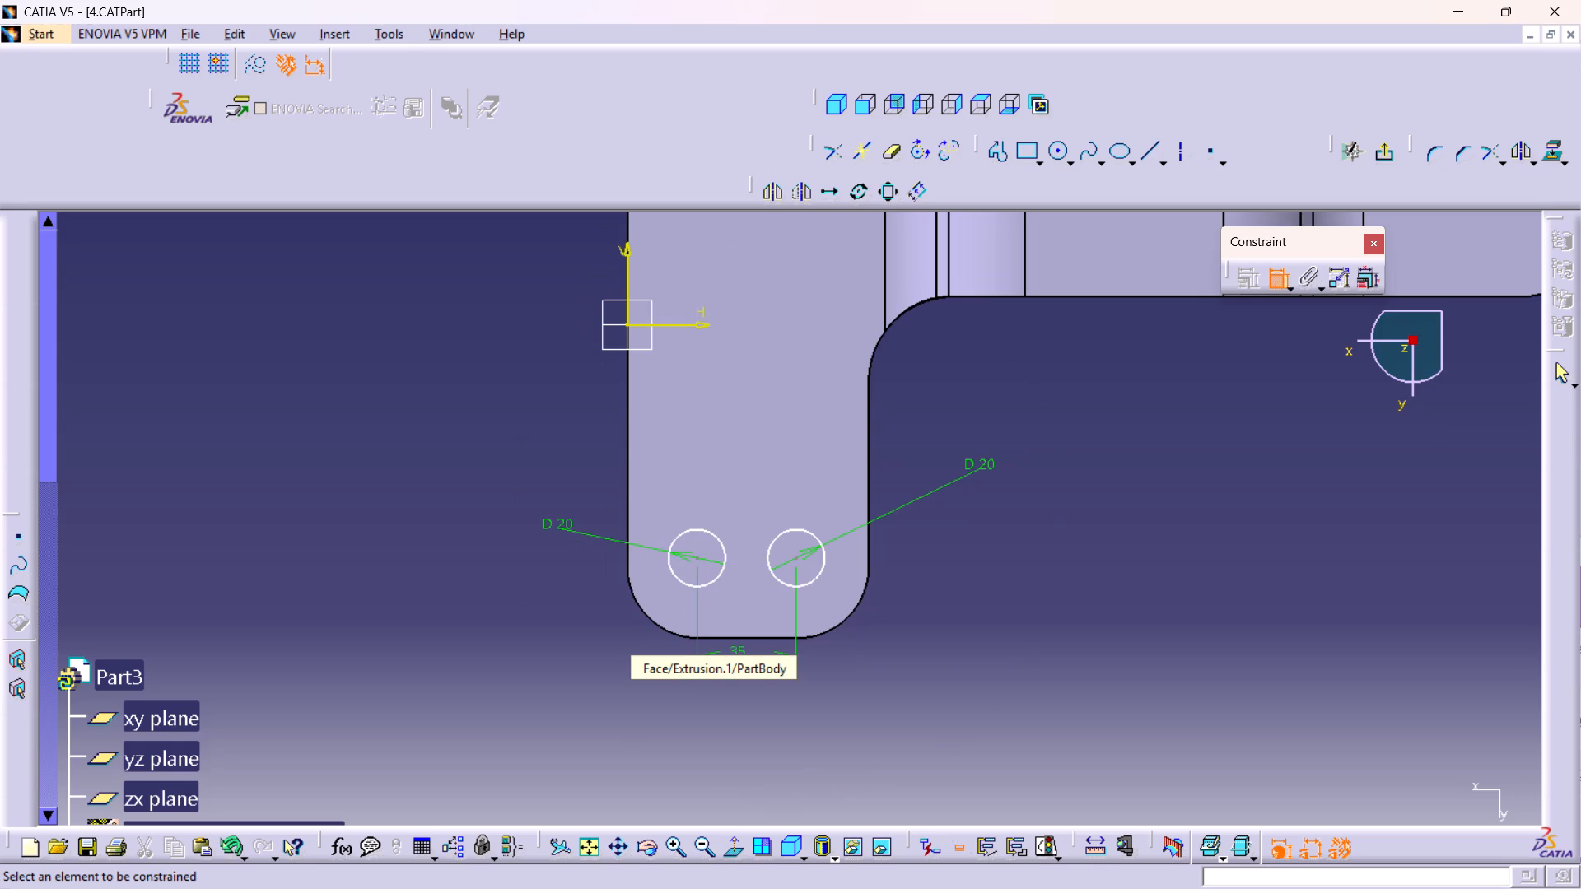
{"action": "middle_click_drag", "start_coordinate": [928, 585], "coordinate": [911, 569]}
{"action": "right_click", "coordinate": [928, 585]}
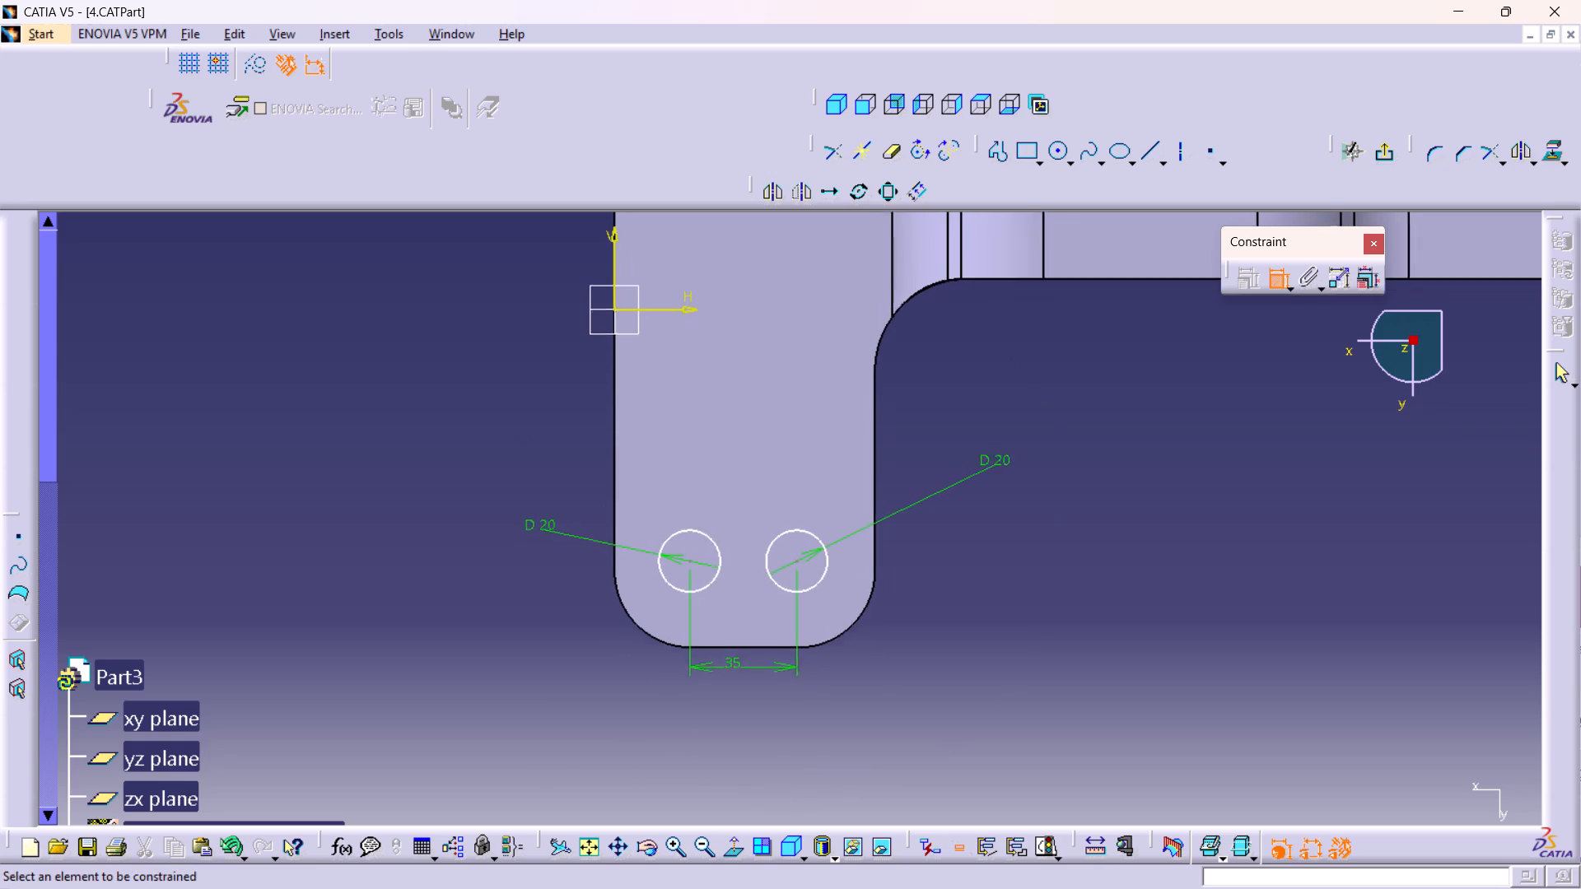
{"action": "middle_click_drag", "start_coordinate": [911, 569], "coordinate": [905, 553]}
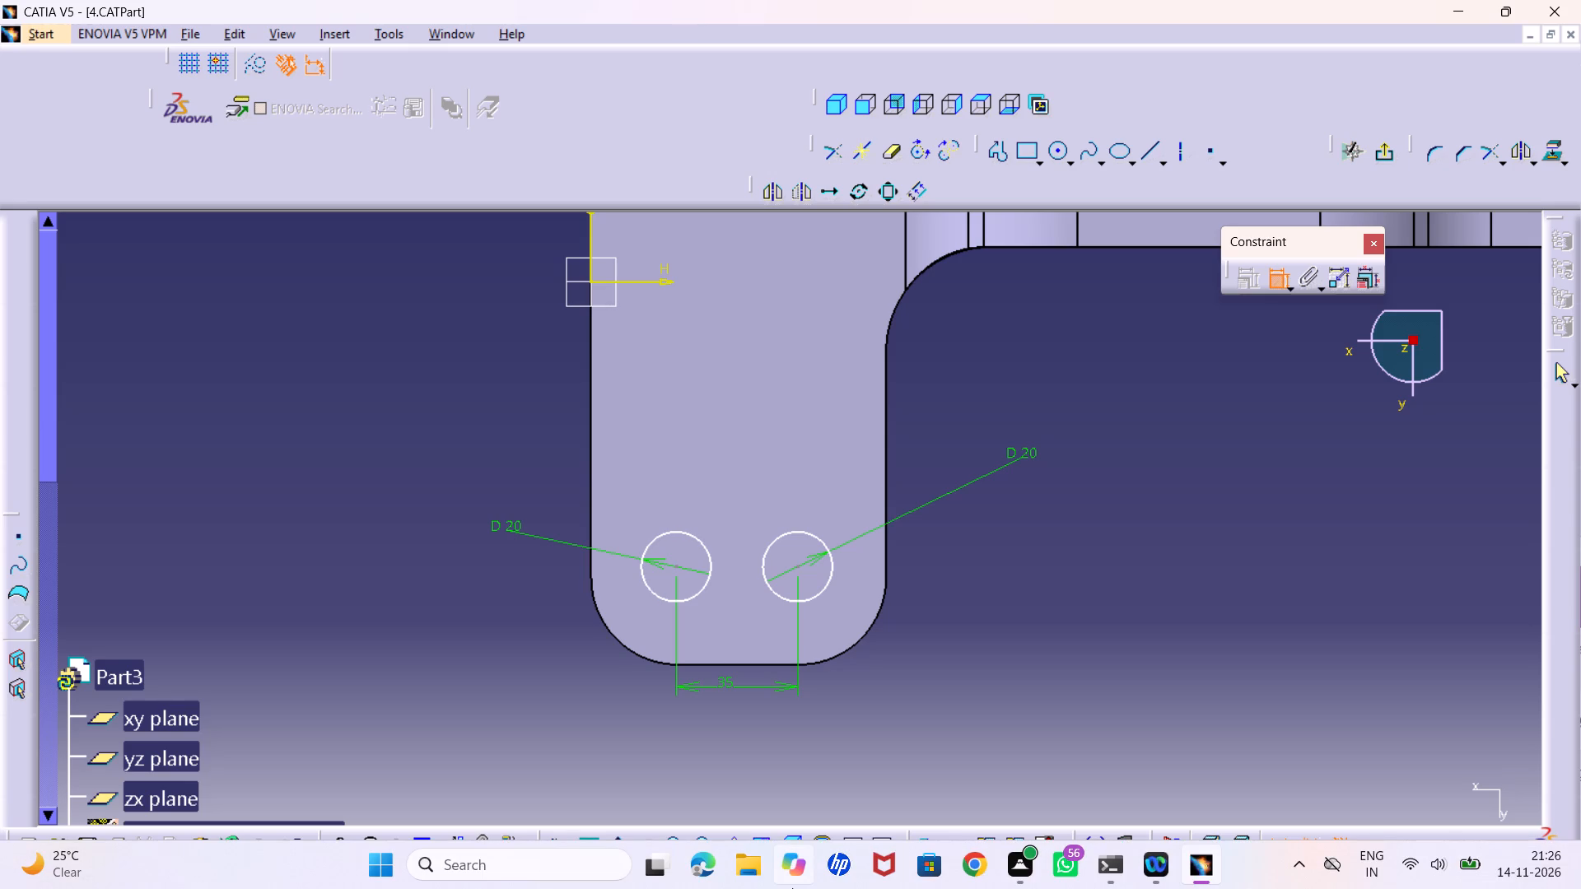
{"action": "left_click", "coordinate": [676, 569]}
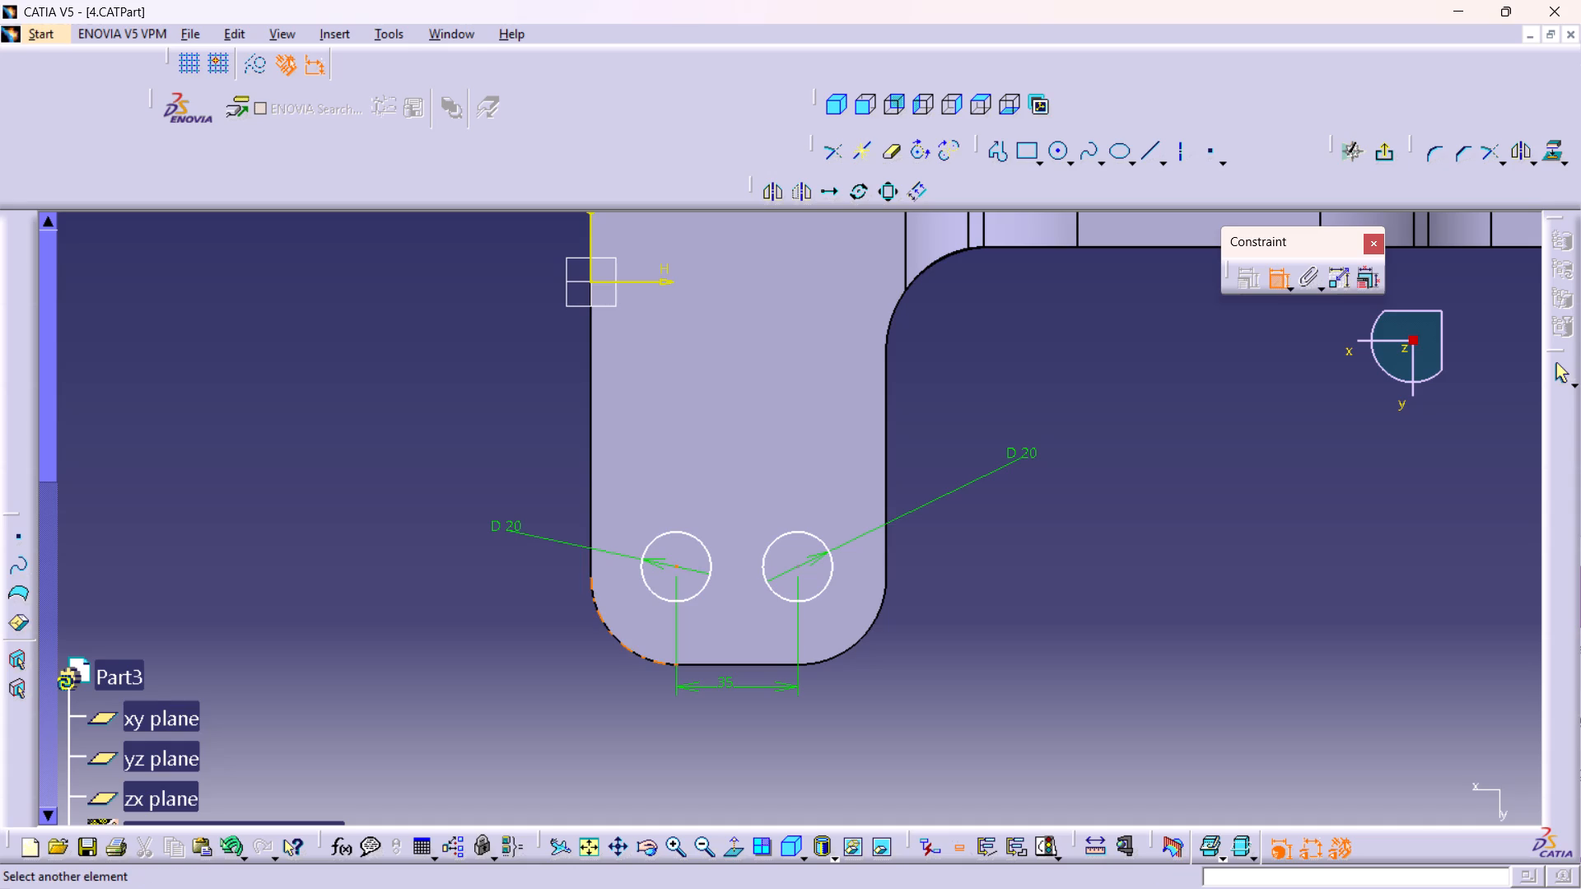
{"action": "left_click", "coordinate": [593, 482]}
{"action": "left_click", "coordinate": [493, 631]}
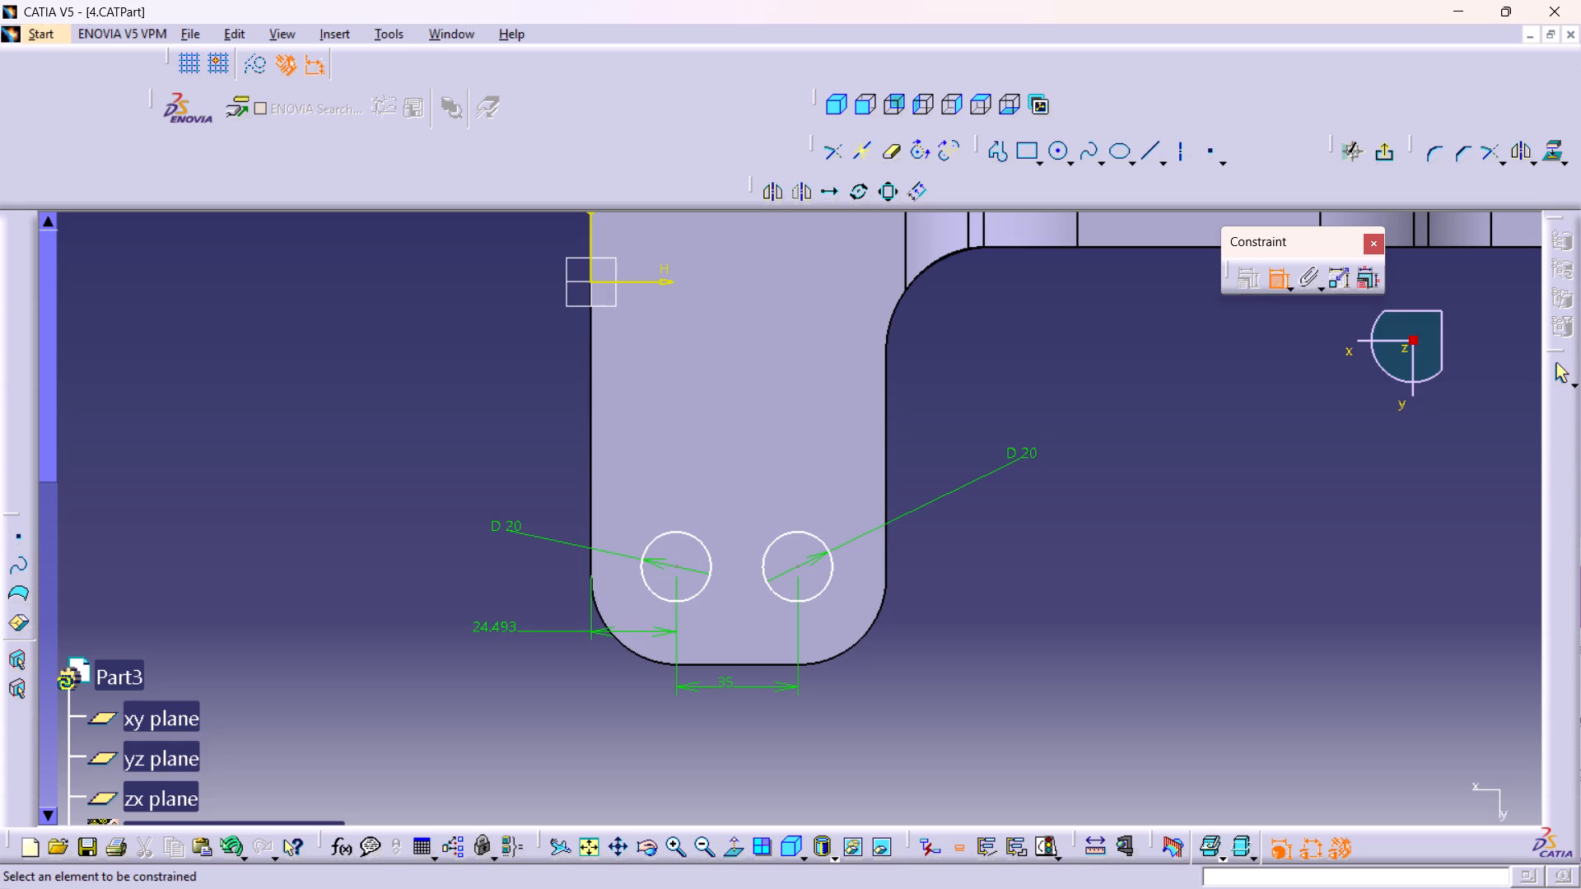
{"action": "double_click", "coordinate": [489, 625]}
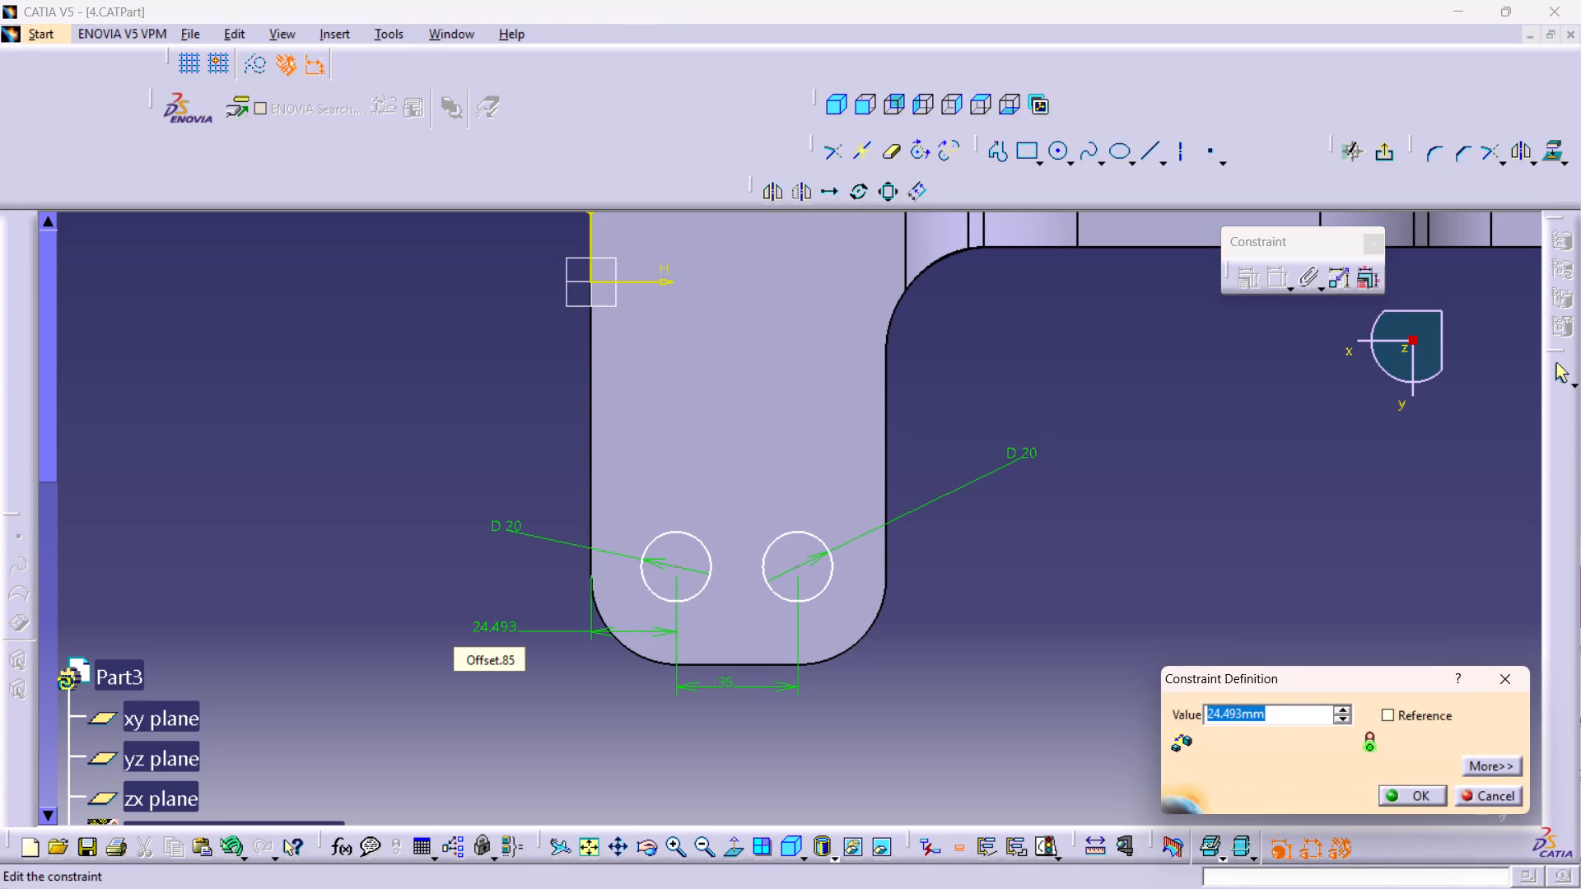
{"action": "key", "text": "7"}
{"action": "key", "text": "BackSpace"}
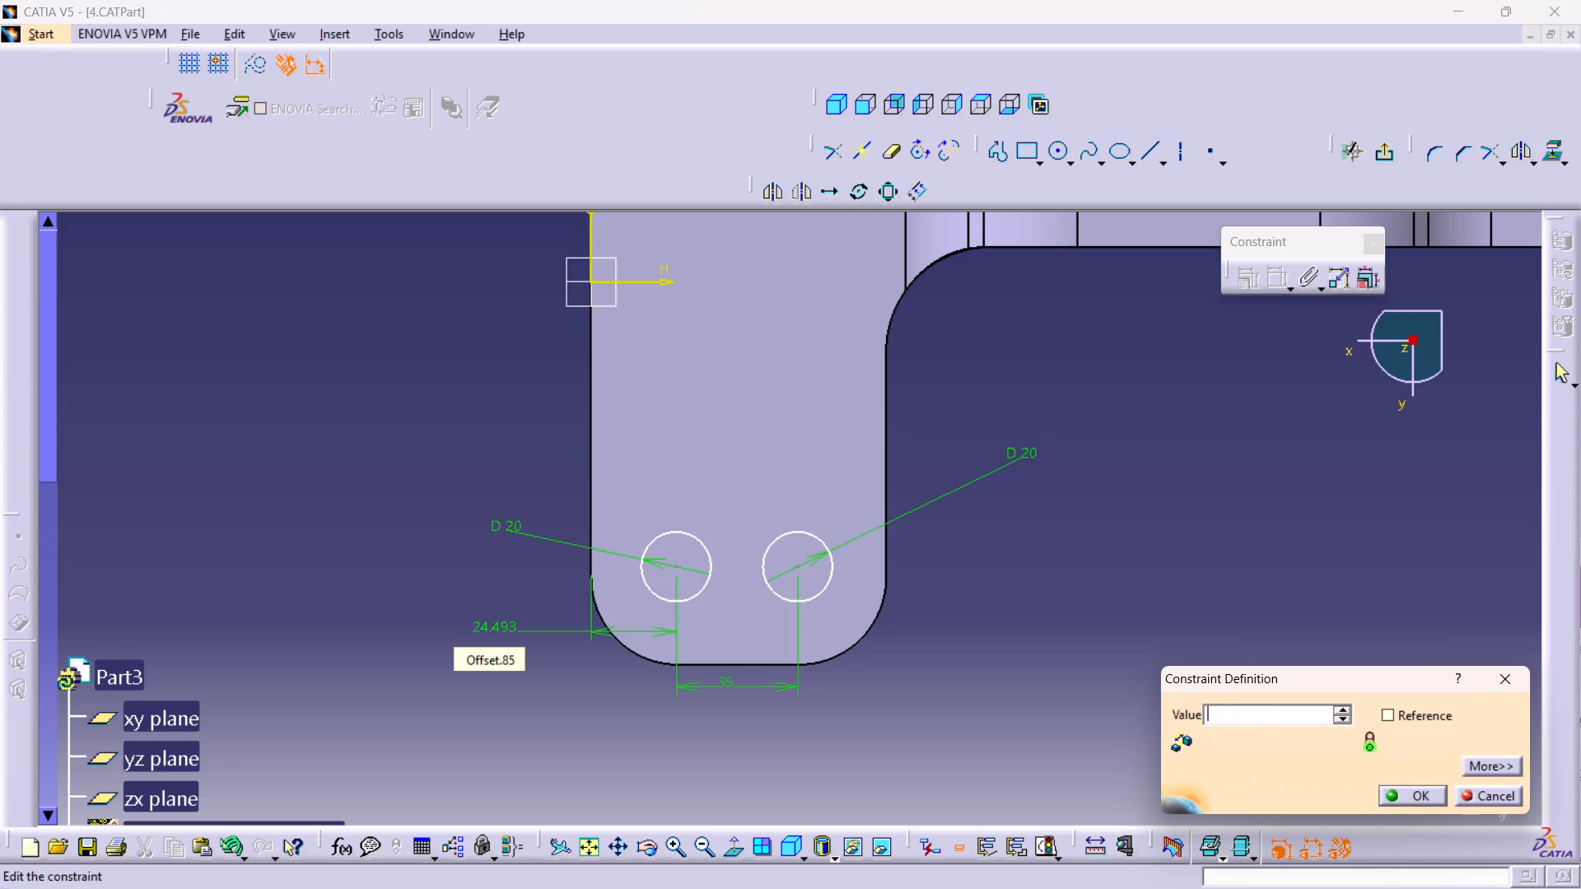
{"action": "type", "text": "45/2"}
{"action": "key", "text": "Return"}
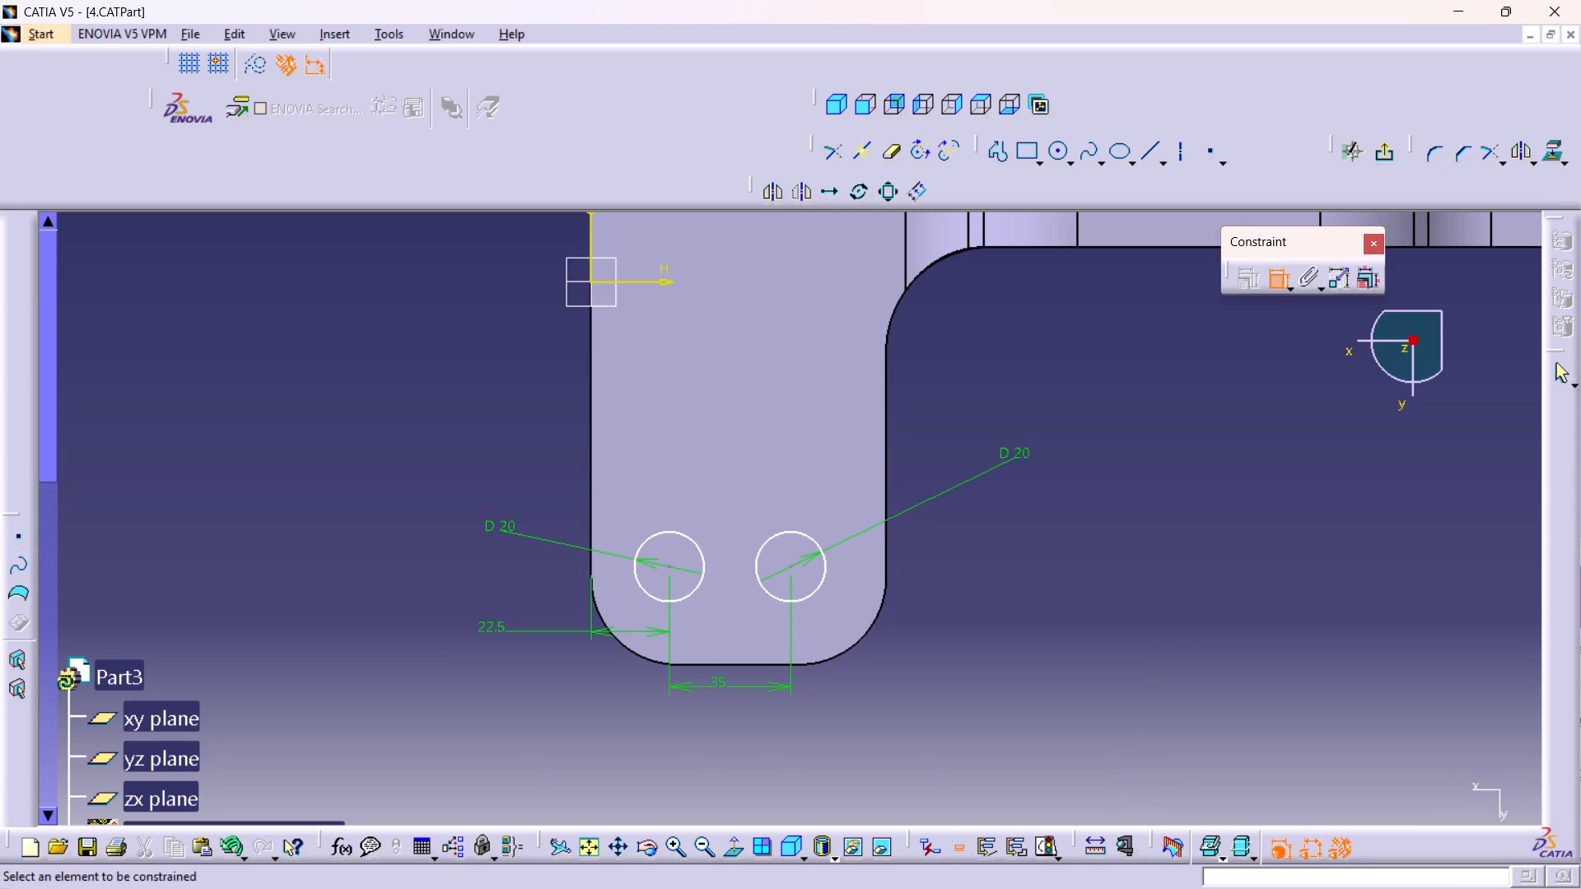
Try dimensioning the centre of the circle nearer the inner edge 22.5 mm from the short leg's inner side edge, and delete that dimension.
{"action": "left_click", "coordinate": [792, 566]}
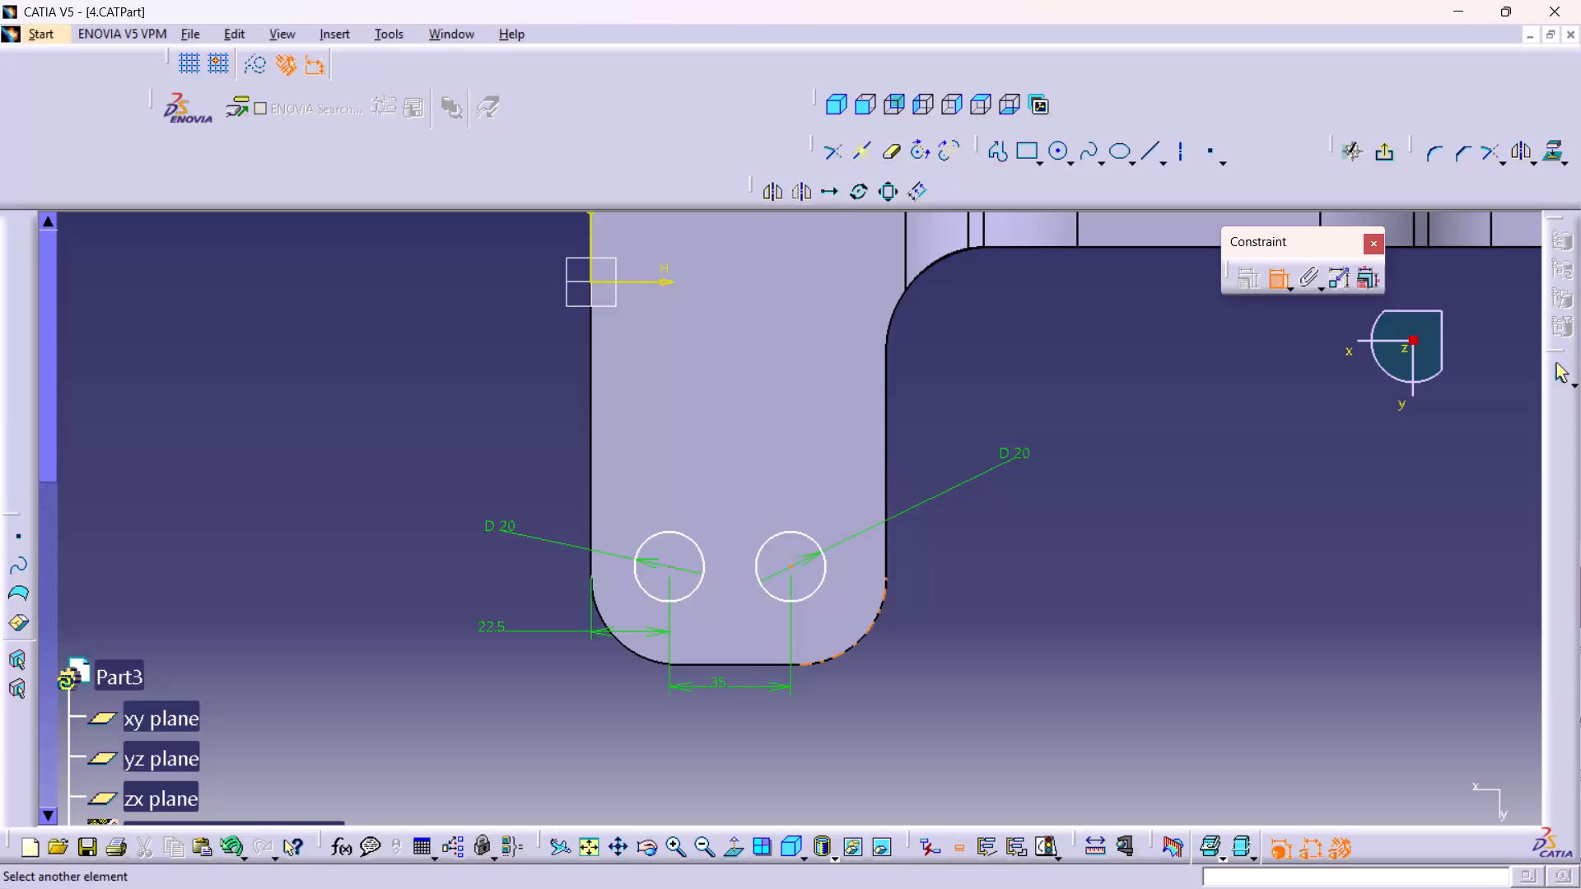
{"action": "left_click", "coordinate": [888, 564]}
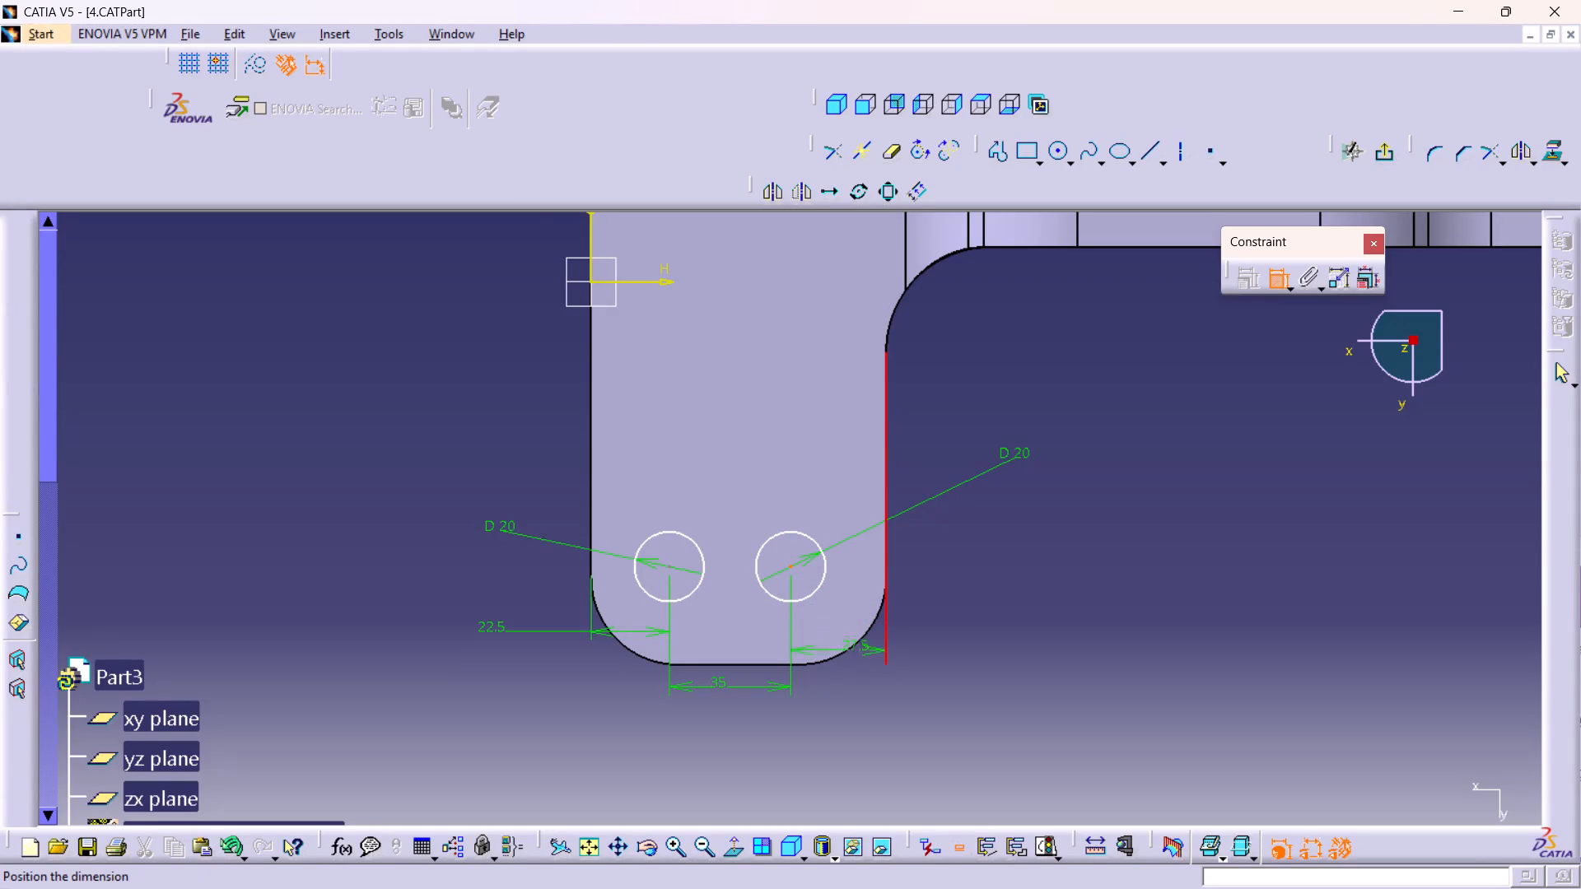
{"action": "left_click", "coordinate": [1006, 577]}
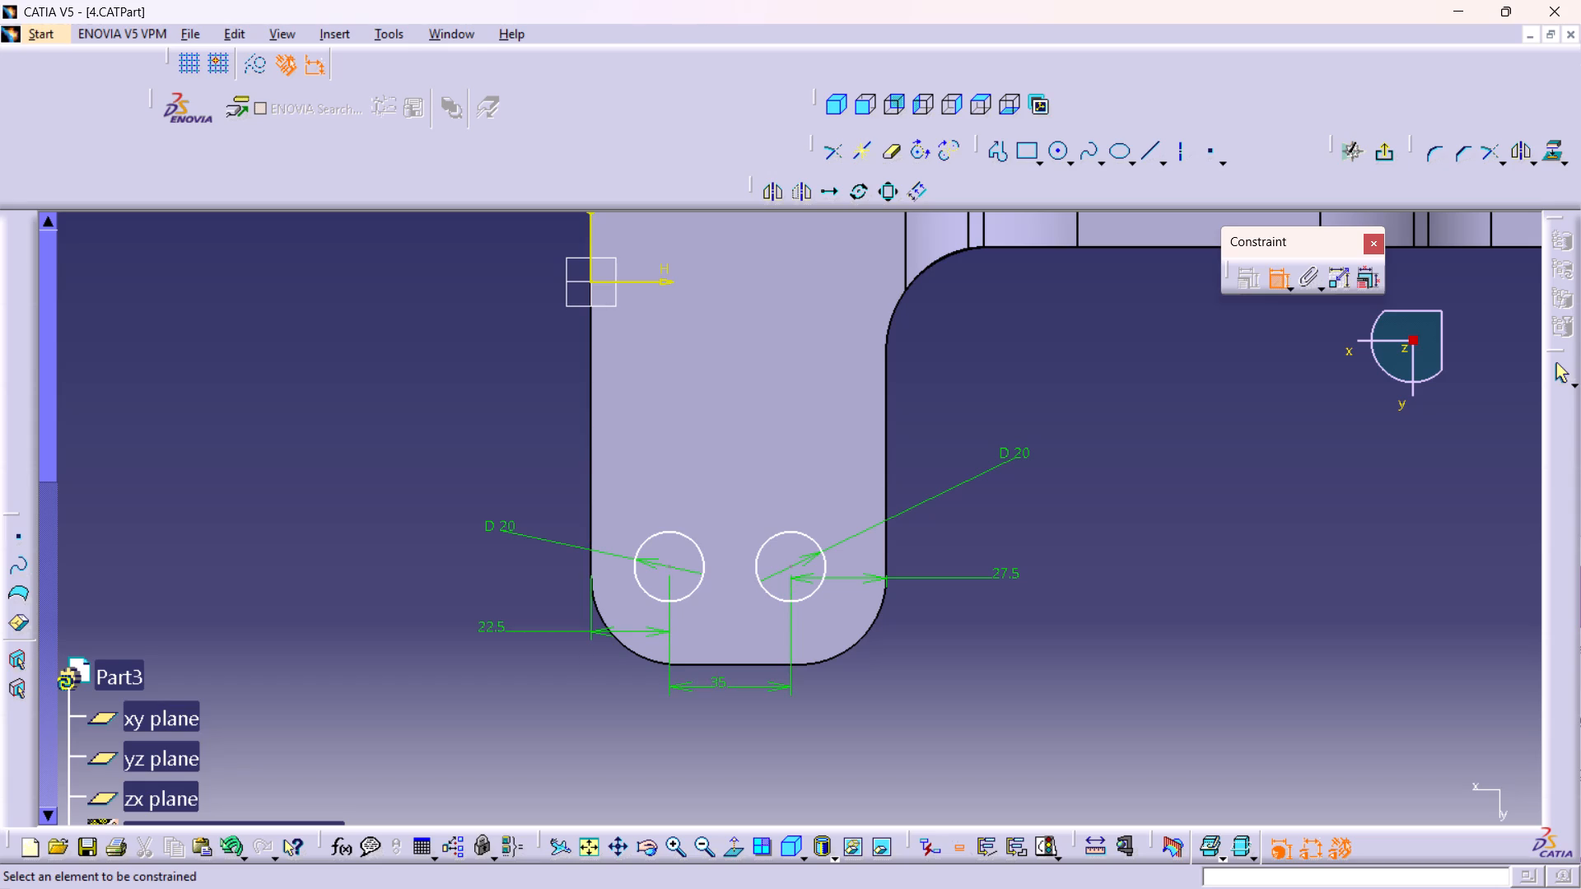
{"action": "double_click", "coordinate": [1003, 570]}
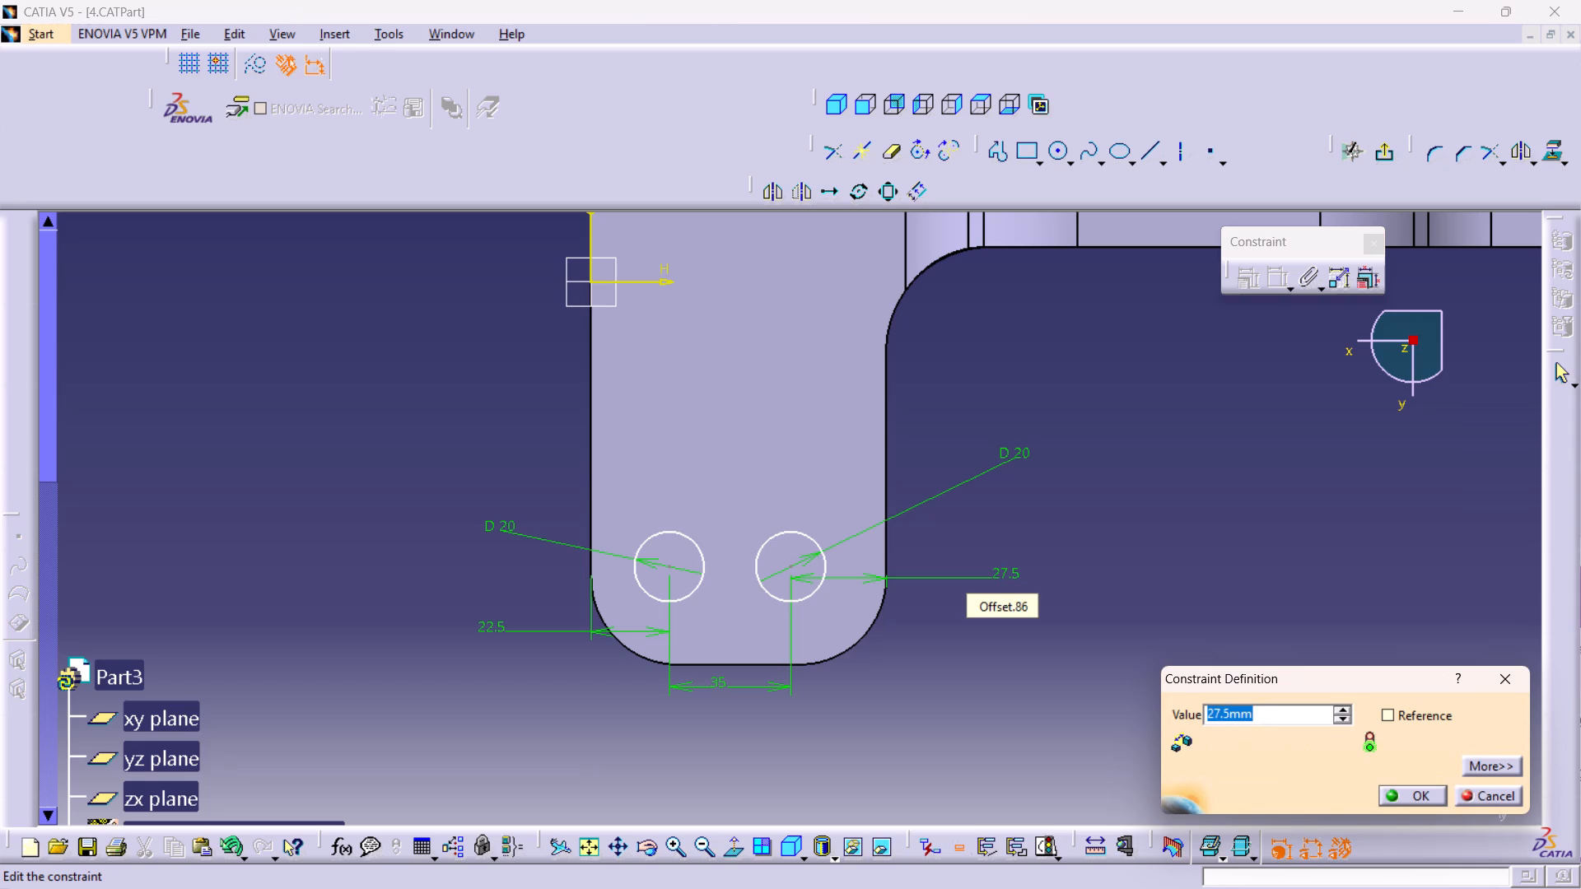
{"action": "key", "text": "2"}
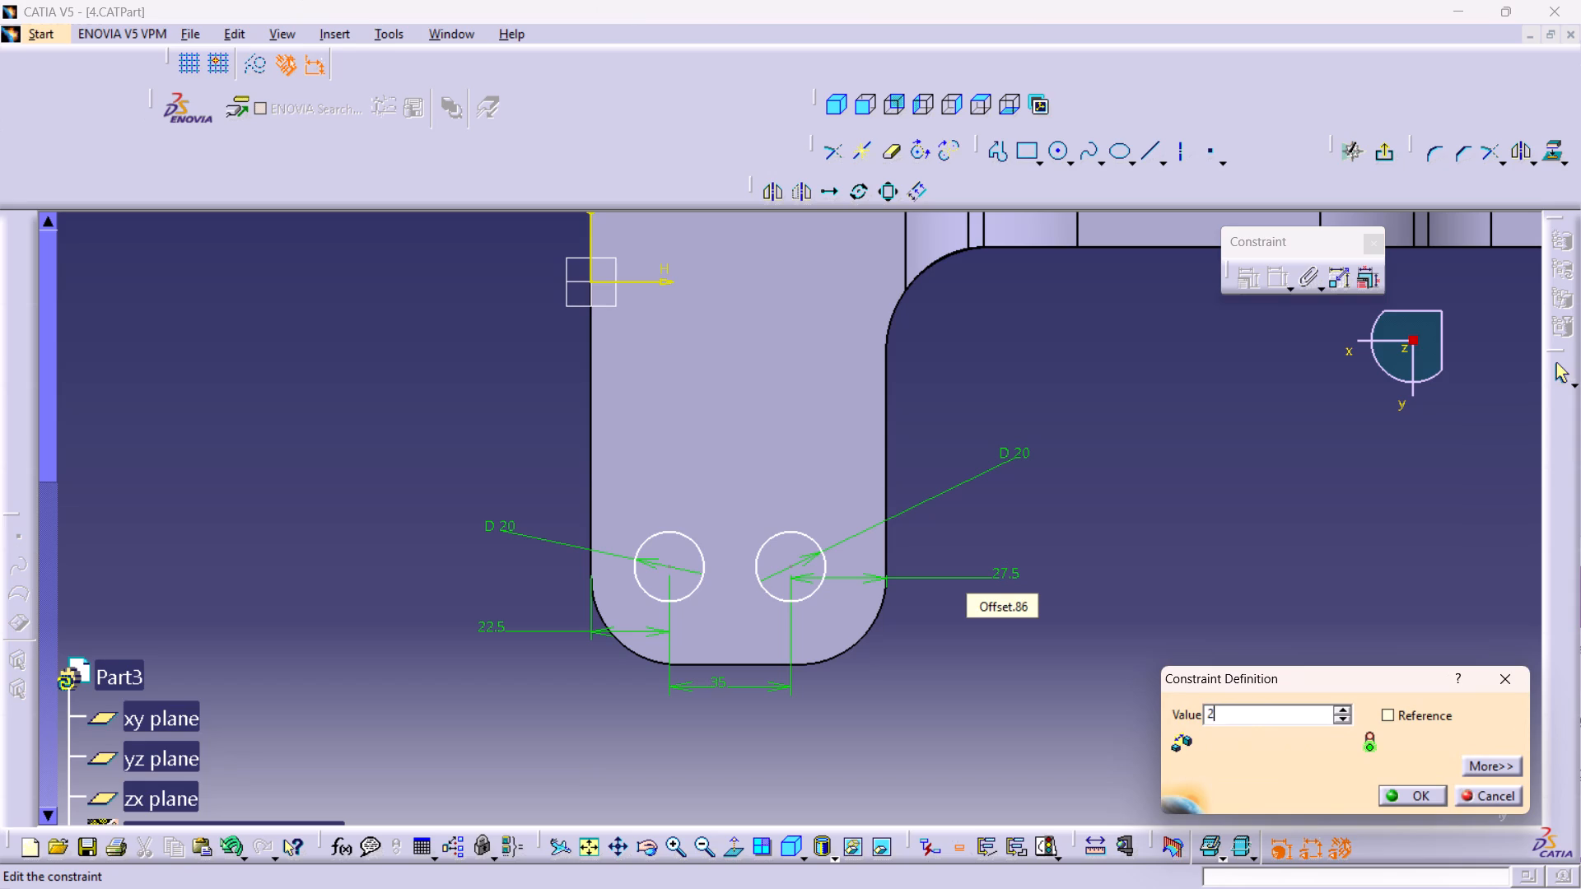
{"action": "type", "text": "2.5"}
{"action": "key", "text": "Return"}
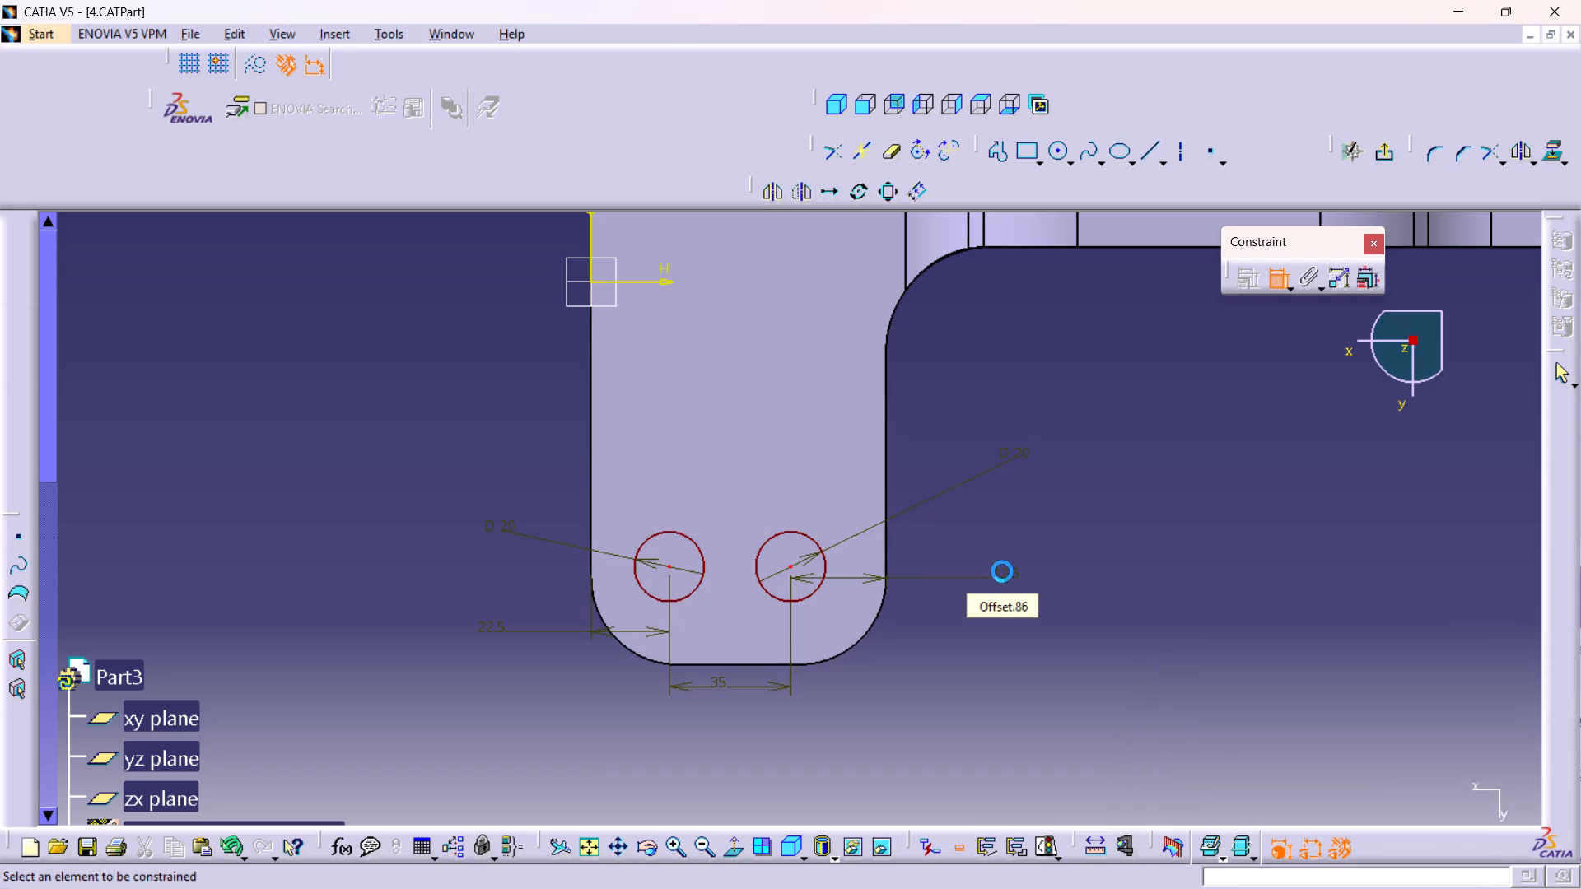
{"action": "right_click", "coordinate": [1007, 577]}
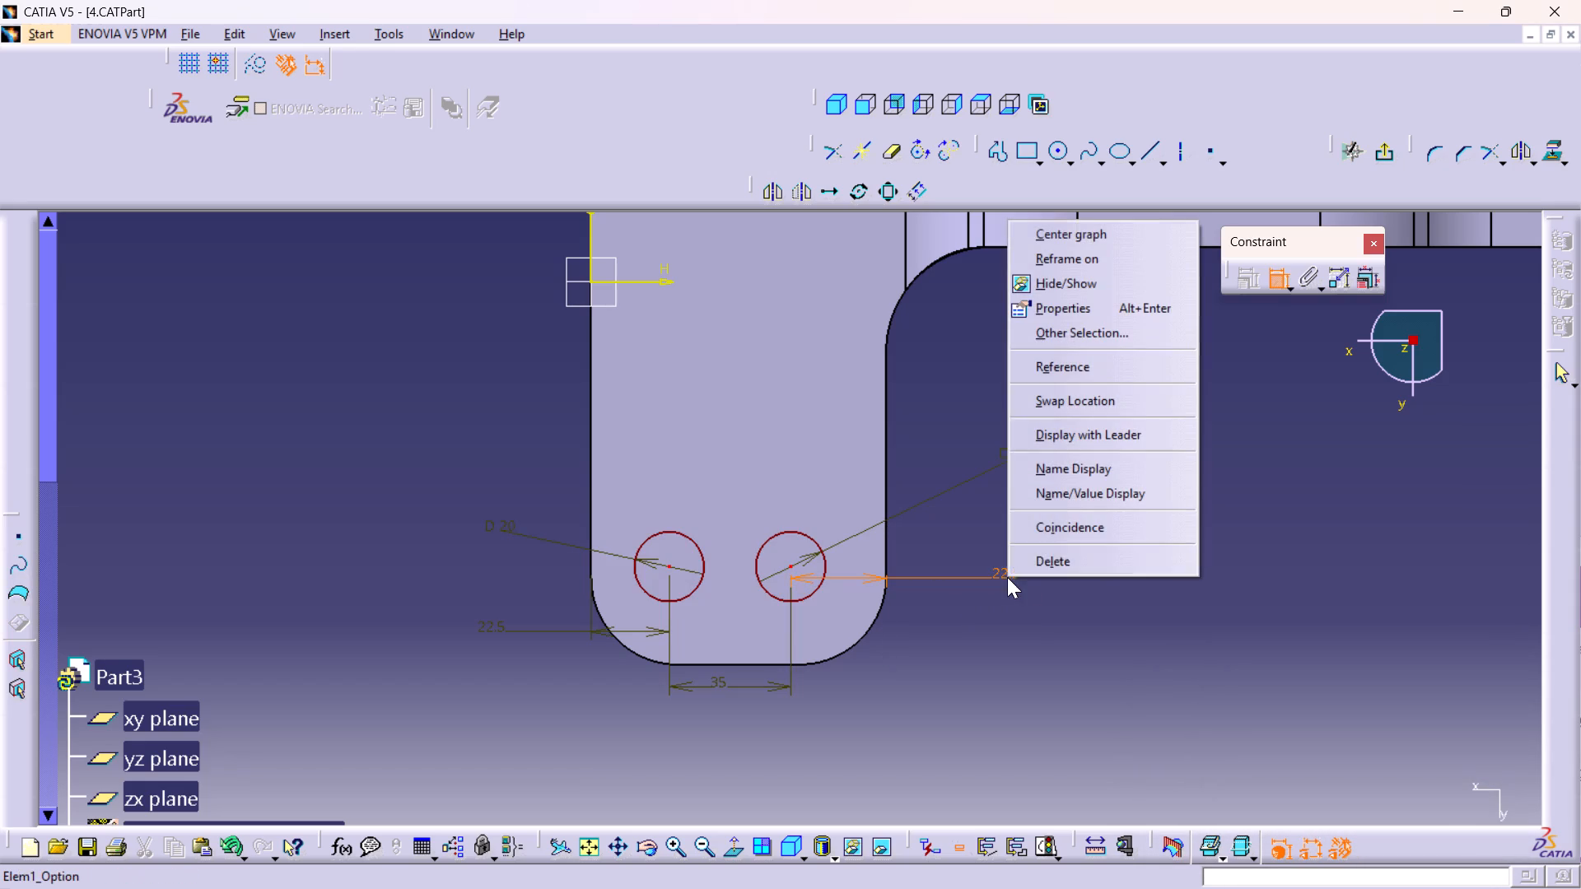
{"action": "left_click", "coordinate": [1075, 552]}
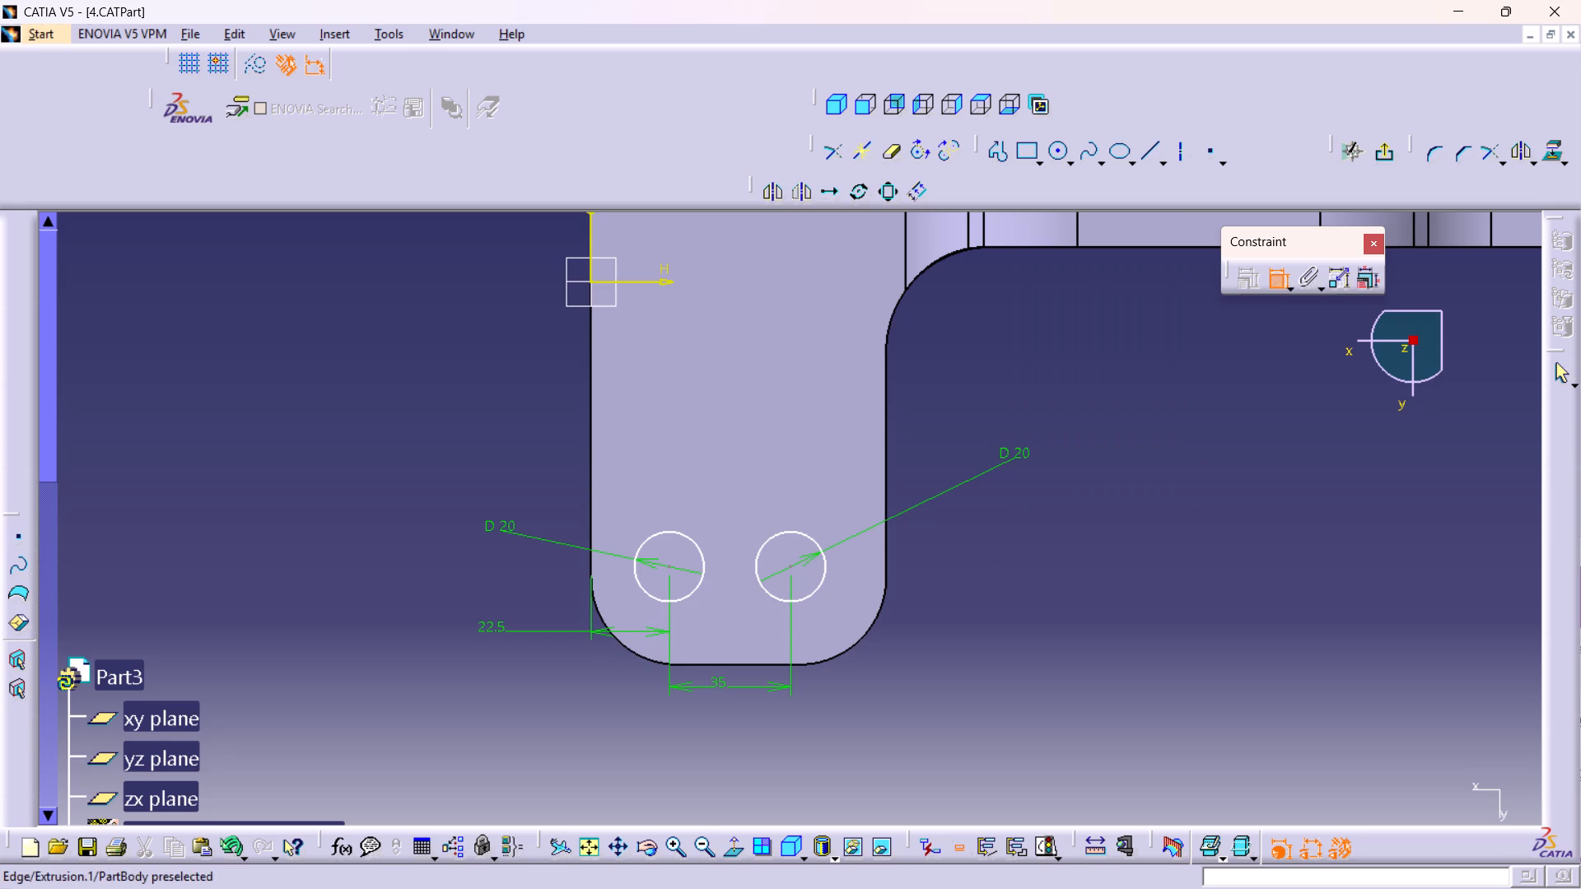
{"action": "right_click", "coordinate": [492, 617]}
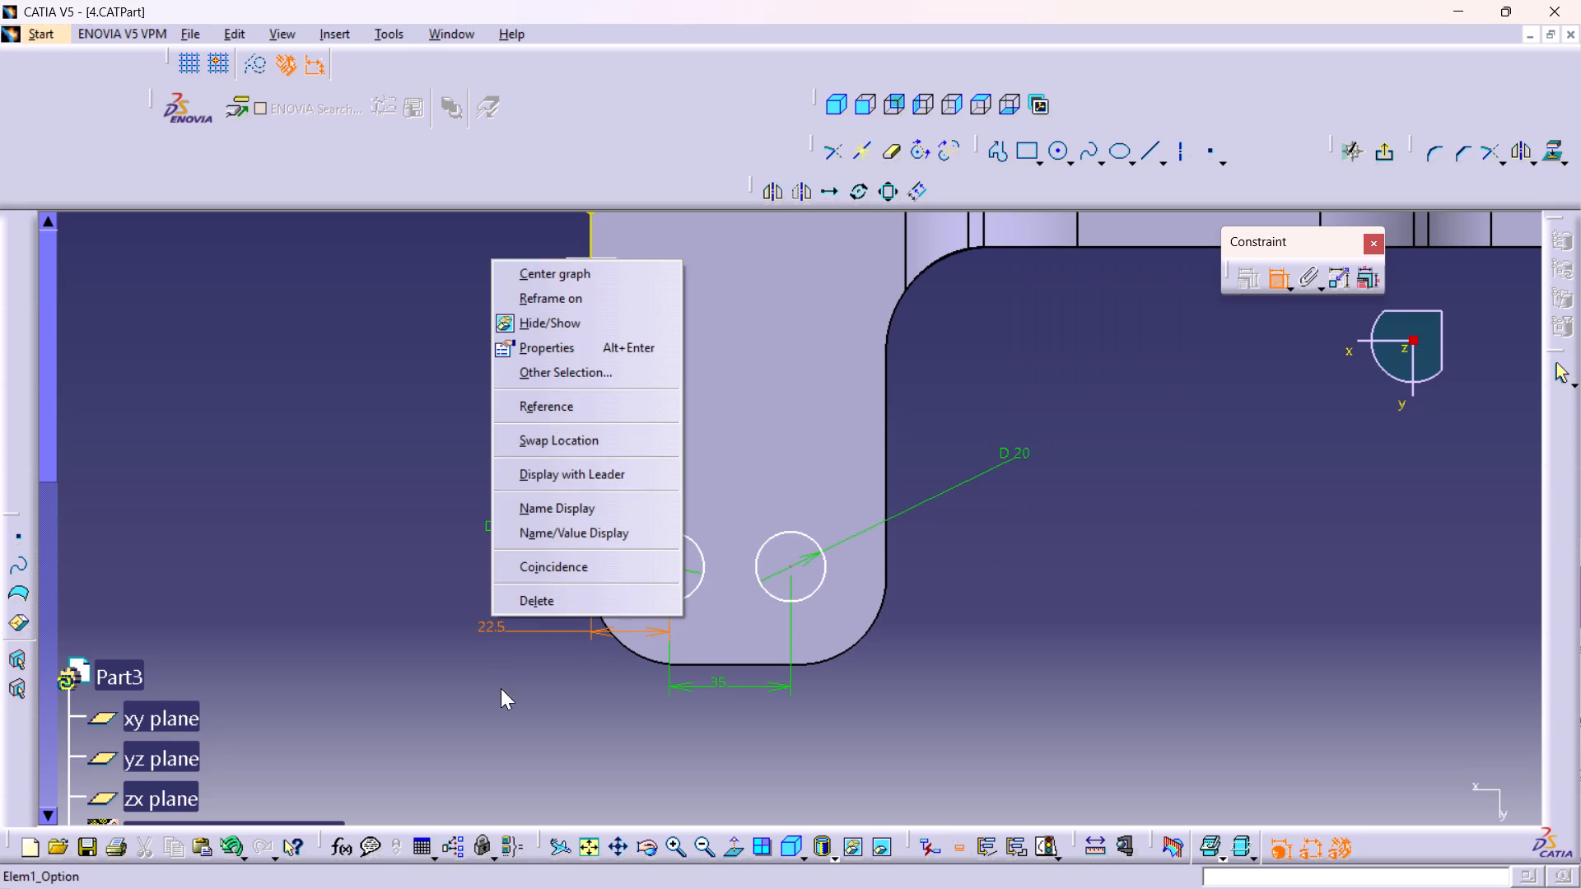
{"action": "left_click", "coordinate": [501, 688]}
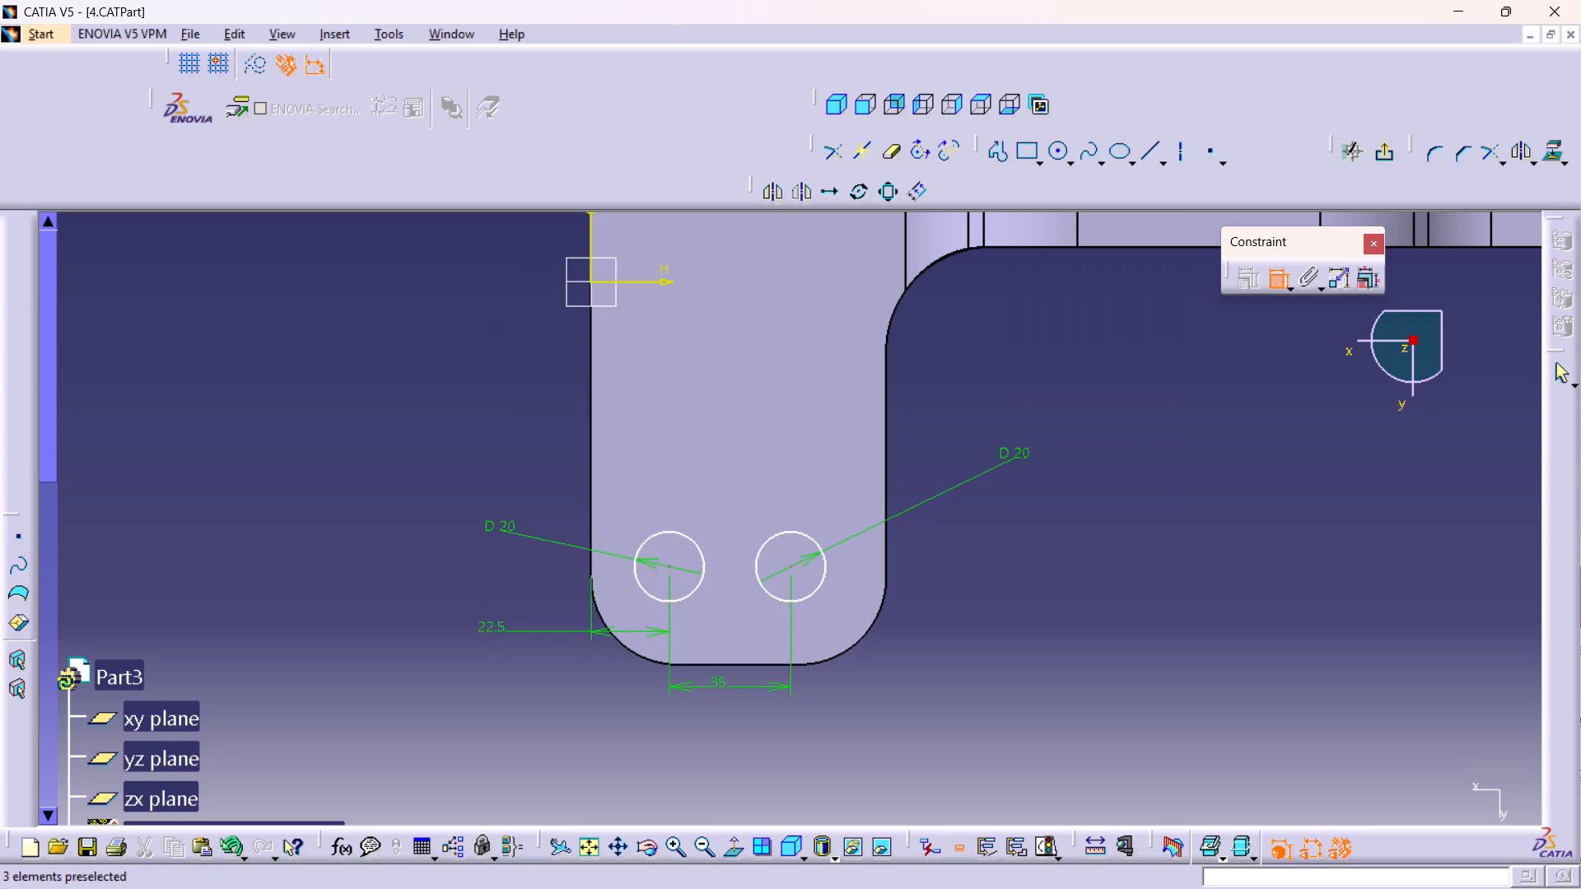
Dimension the centre of the circle nearer the short leg's inner edge 25 mm from the leg's end edge.
{"action": "left_click", "coordinate": [793, 567]}
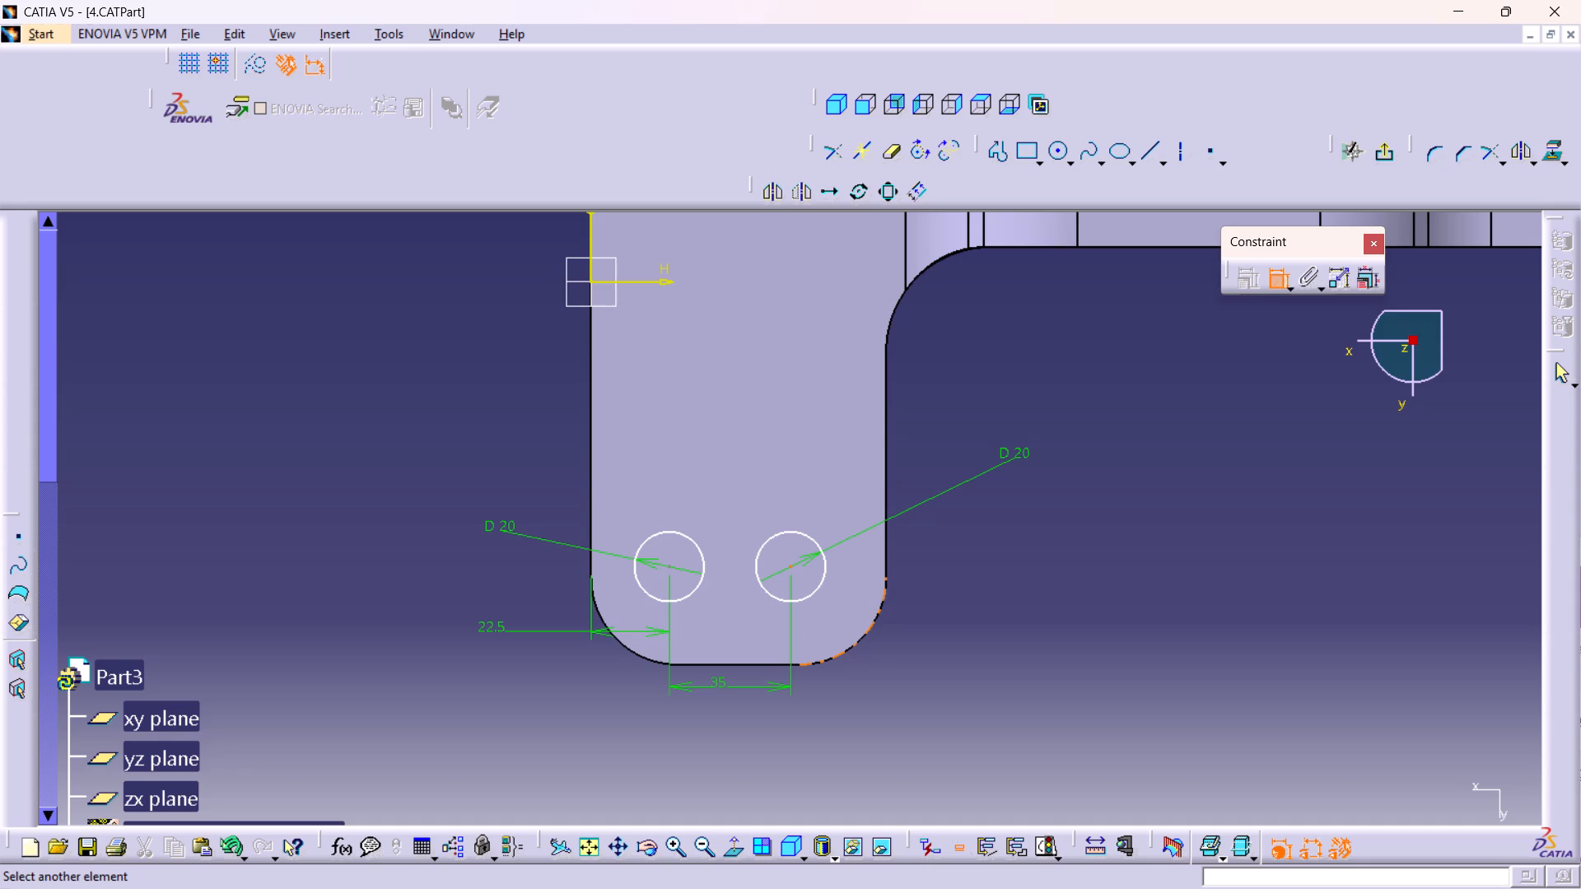
{"action": "left_click", "coordinate": [779, 667]}
{"action": "left_click", "coordinate": [1001, 611]}
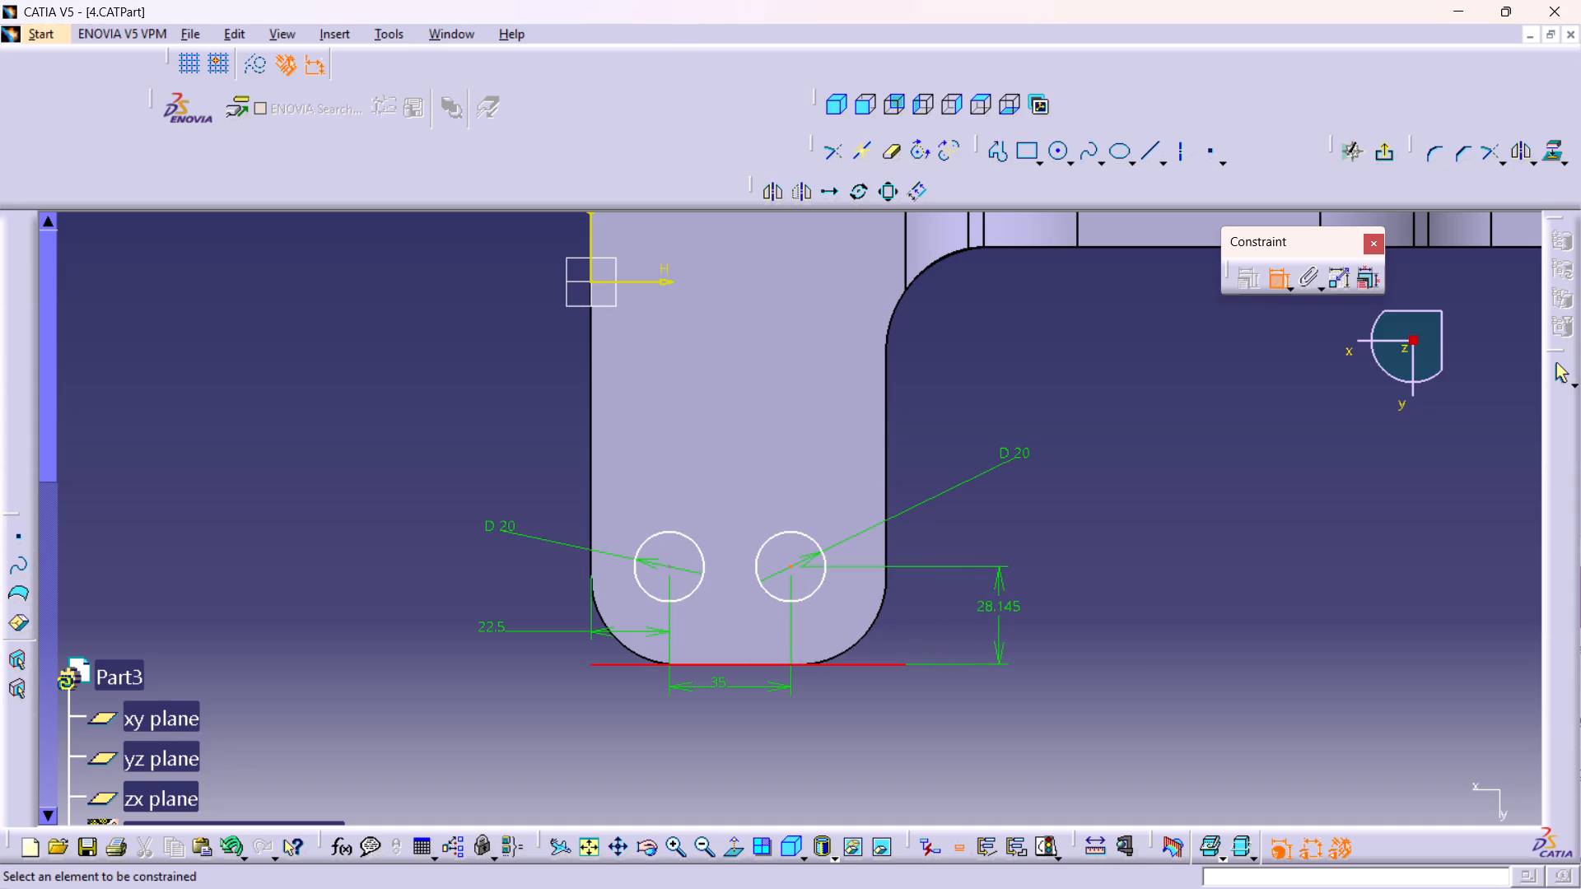
{"action": "middle_click_drag", "start_coordinate": [704, 603], "coordinate": [715, 579]}
{"action": "right_click", "coordinate": [704, 603]}
{"action": "right_click", "coordinate": [704, 542]}
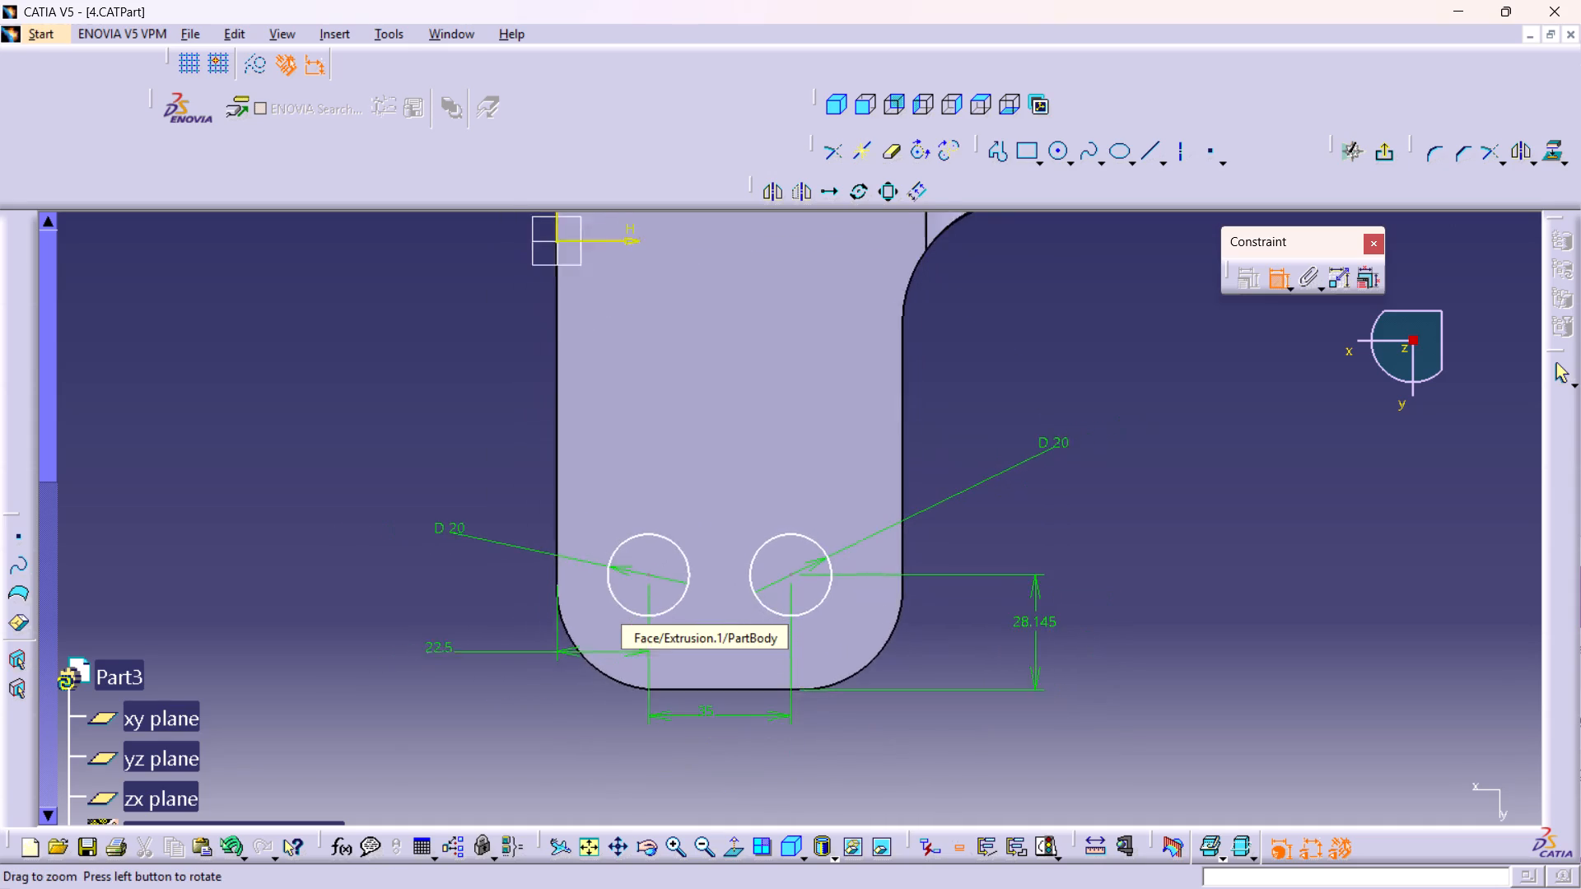
{"action": "middle_click_drag", "start_coordinate": [715, 579], "coordinate": [719, 595]}
{"action": "middle_click", "coordinate": [728, 616]}
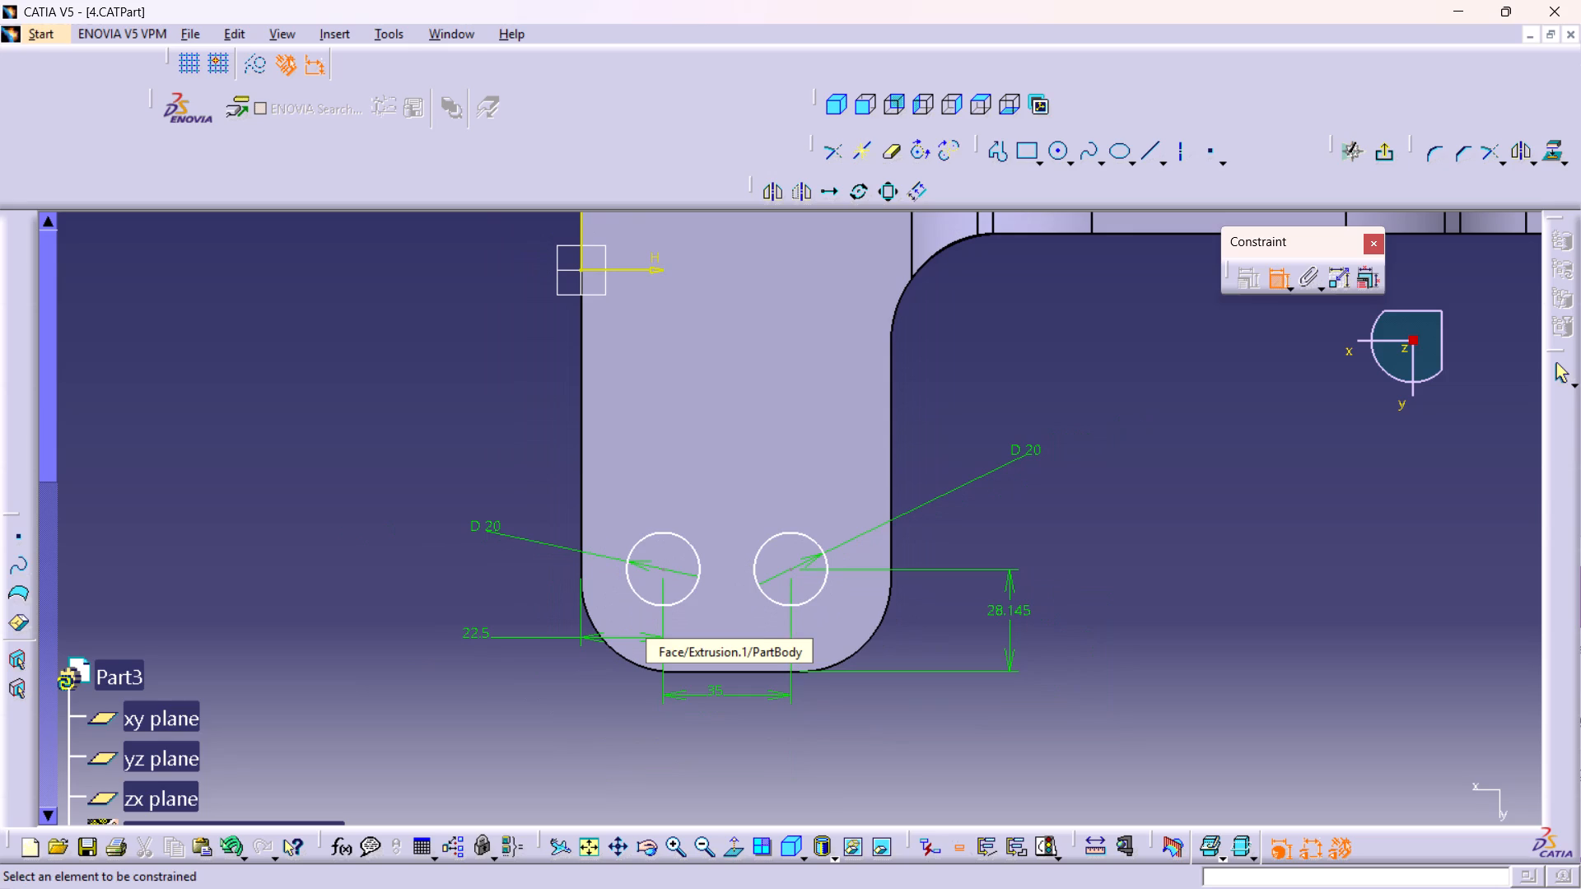
{"action": "right_click", "coordinate": [728, 616]}
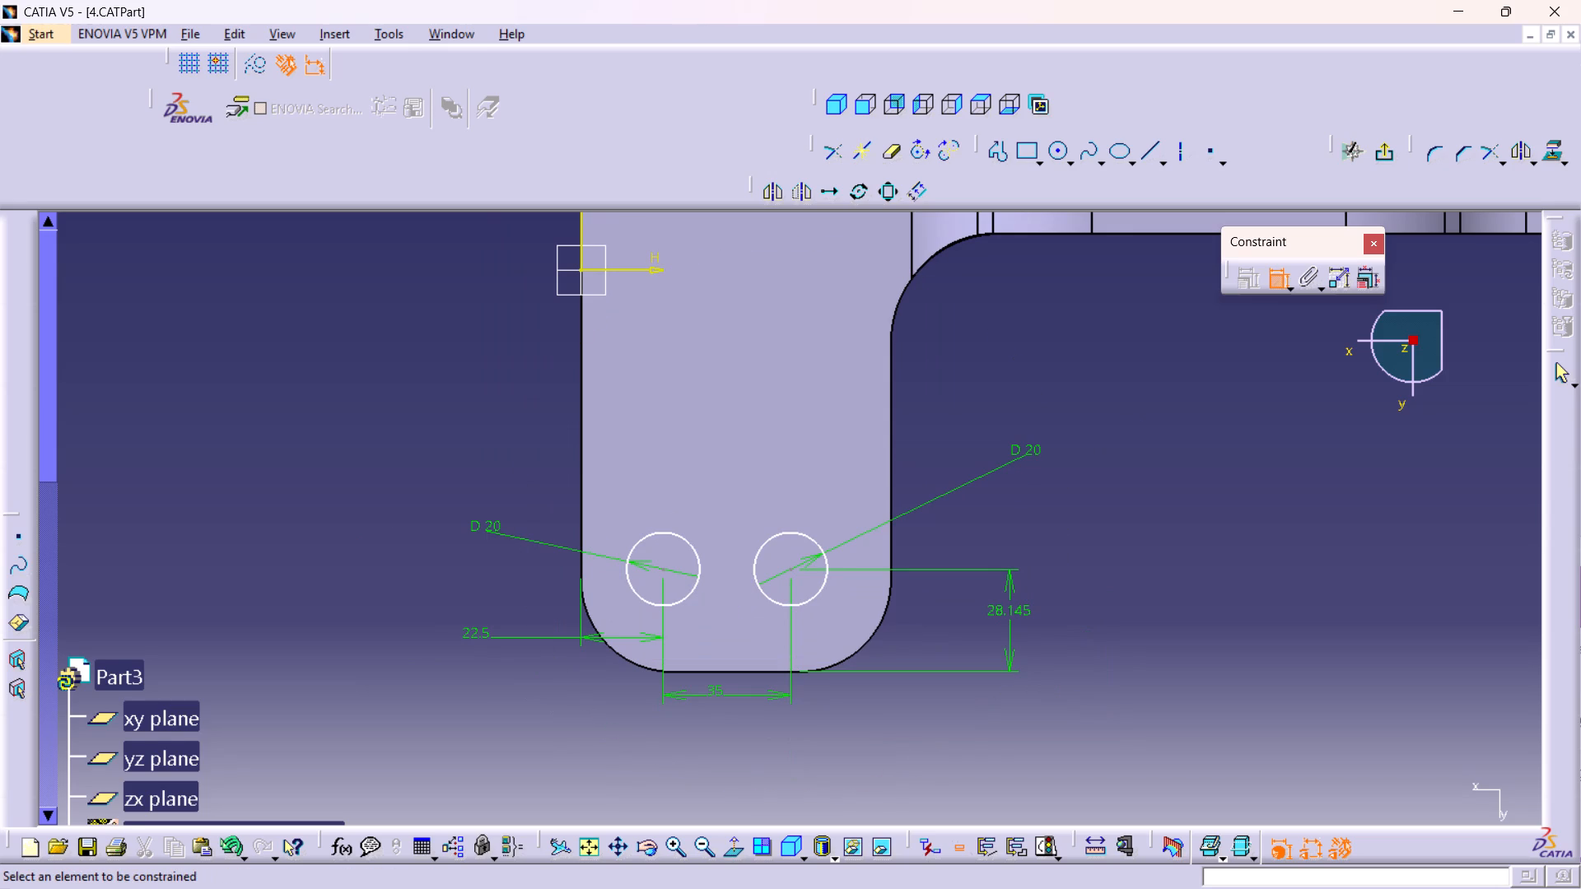
{"action": "scroll", "coordinate": [972, 620], "scroll_direction": "up", "scroll_amount": 1}
{"action": "middle_click_drag", "start_coordinate": [969, 620], "coordinate": [969, 640]}
{"action": "right_click", "coordinate": [969, 620]}
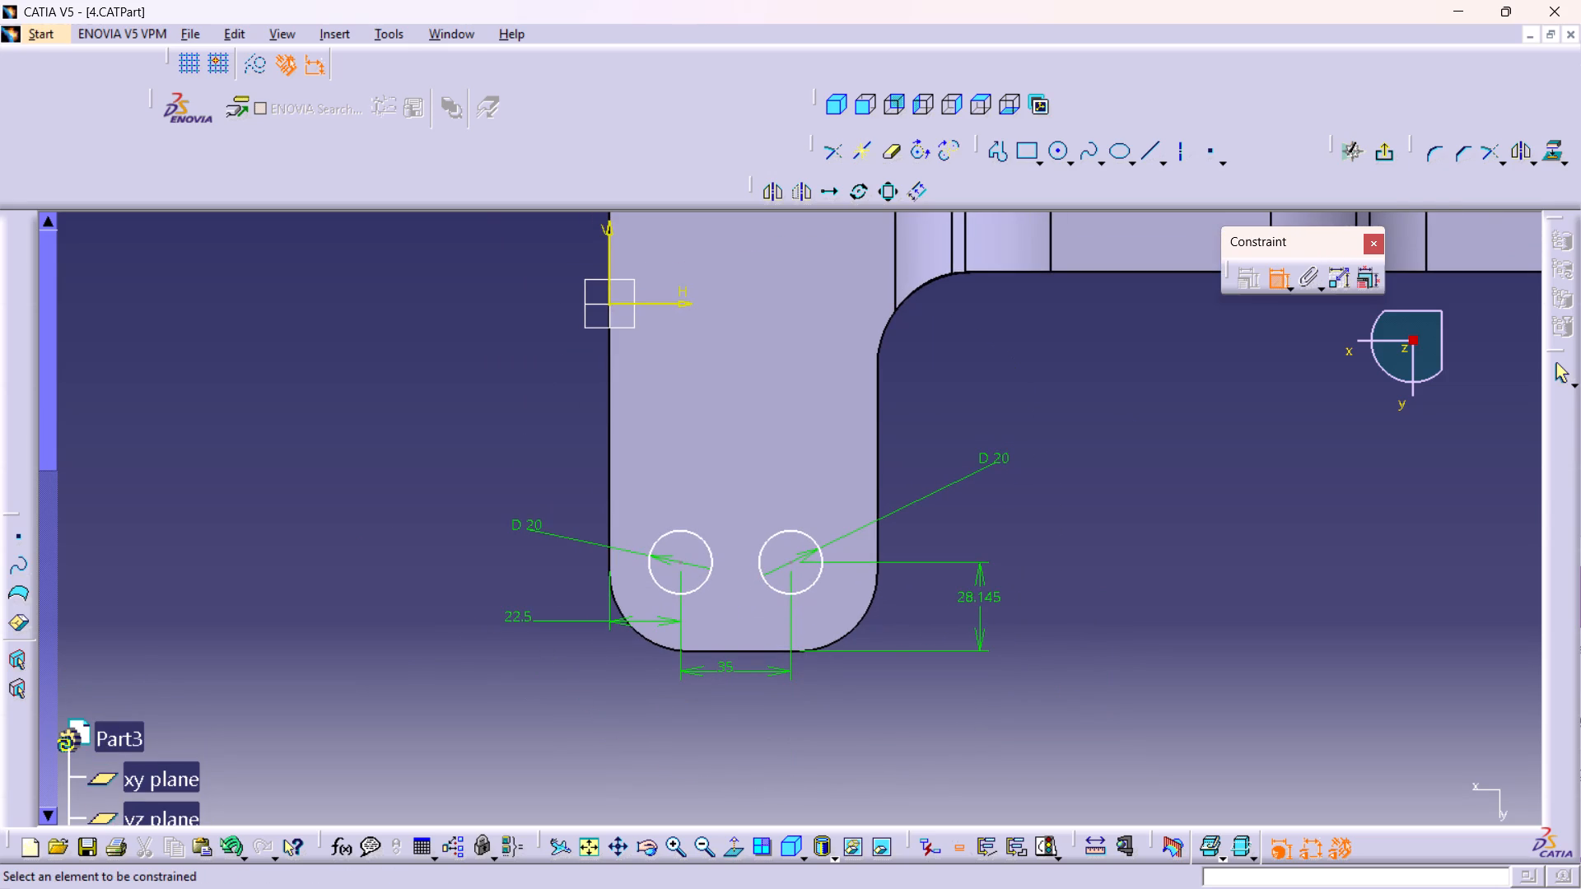
{"action": "double_click", "coordinate": [979, 590]}
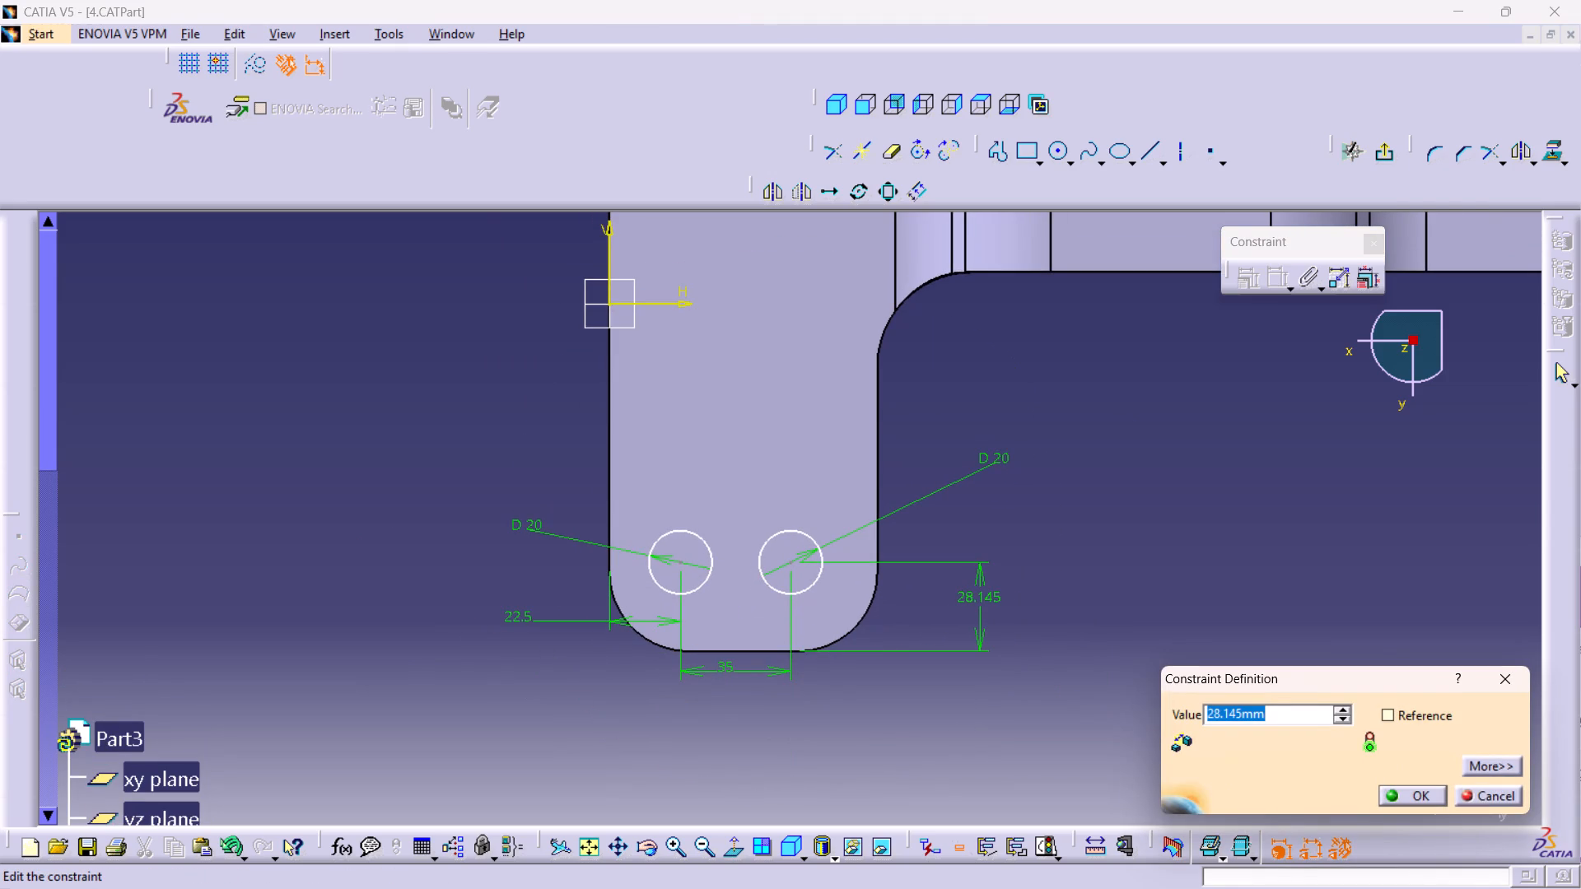
{"action": "type", "text": "25"}
{"action": "key", "text": "Return"}
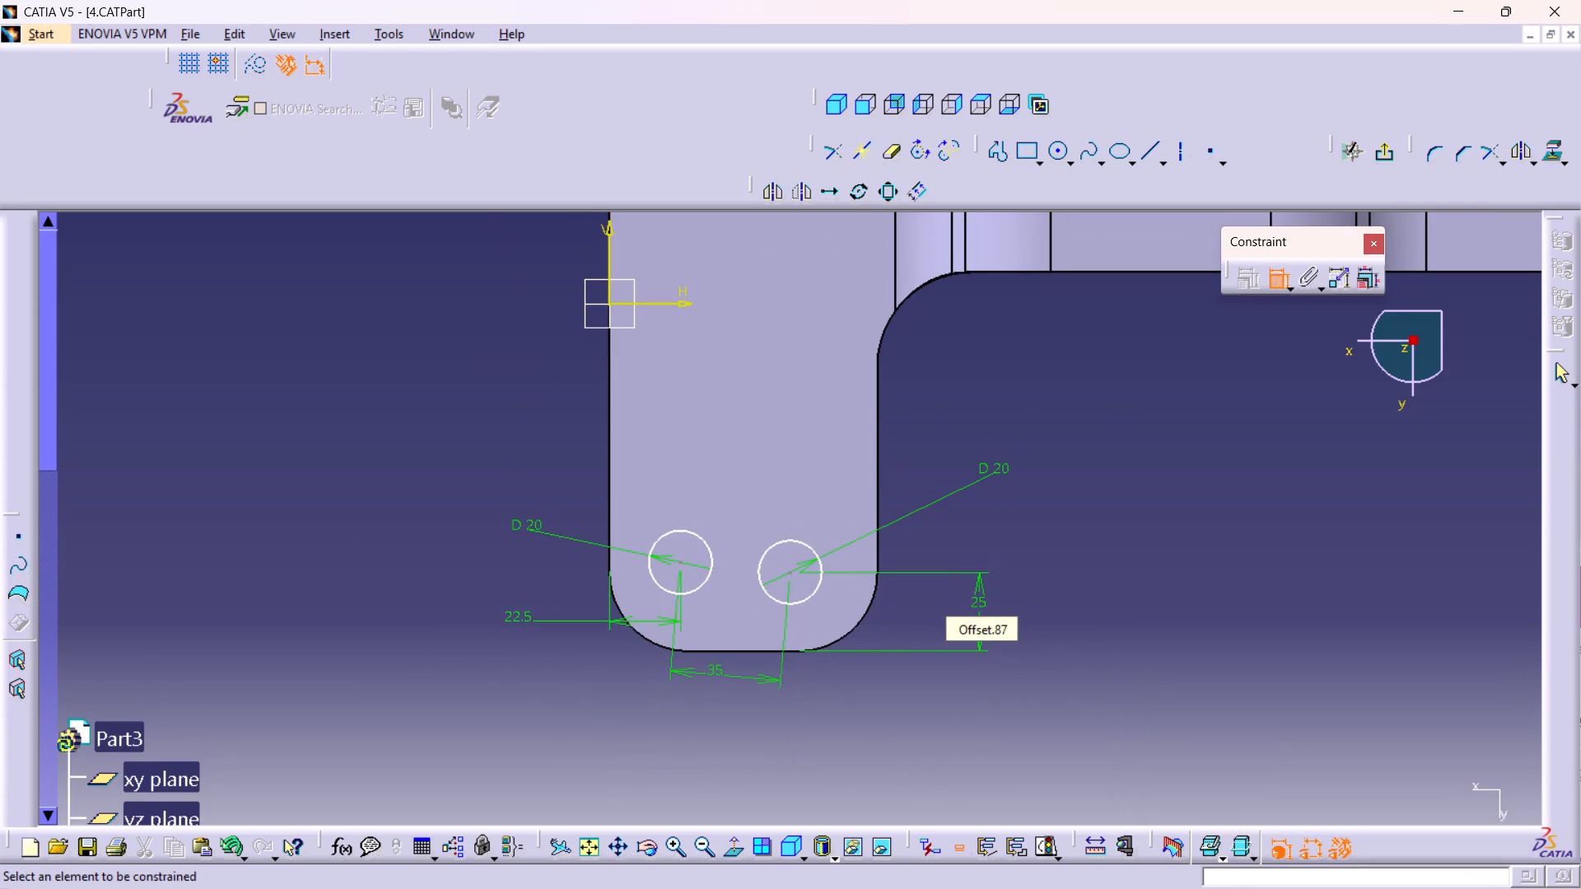
Dimension the centre of the circle nearer the short leg's outer edge 25 mm from the leg's end edge.
{"action": "left_click", "coordinate": [681, 562]}
{"action": "left_click", "coordinate": [751, 648]}
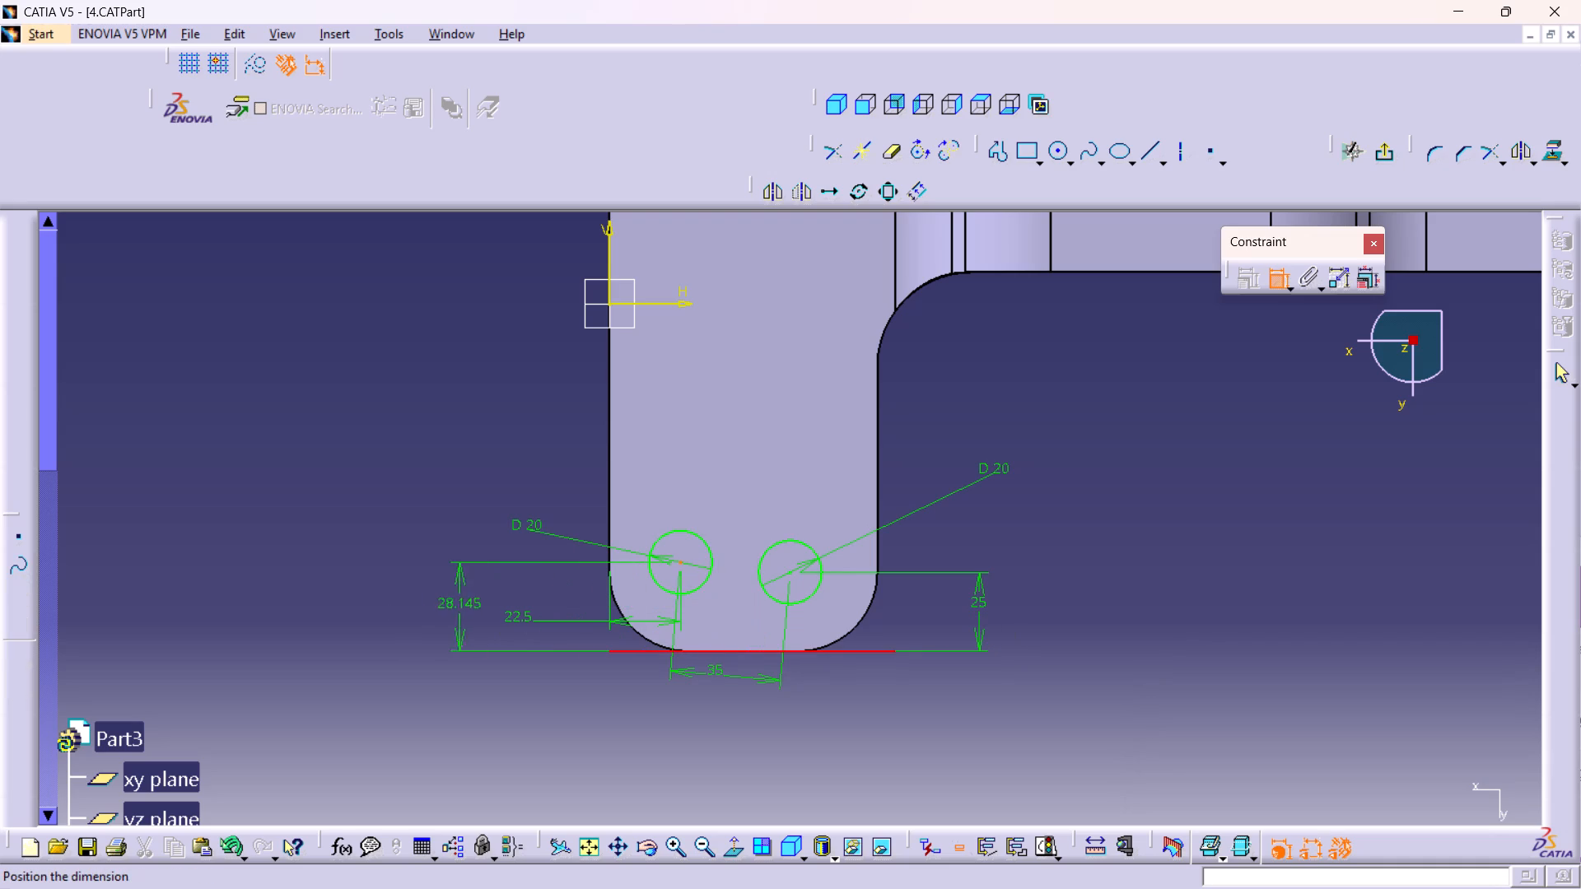
{"action": "left_click", "coordinate": [391, 622]}
{"action": "double_click", "coordinate": [387, 617]}
{"action": "type", "text": "25"}
{"action": "key", "text": "Return"}
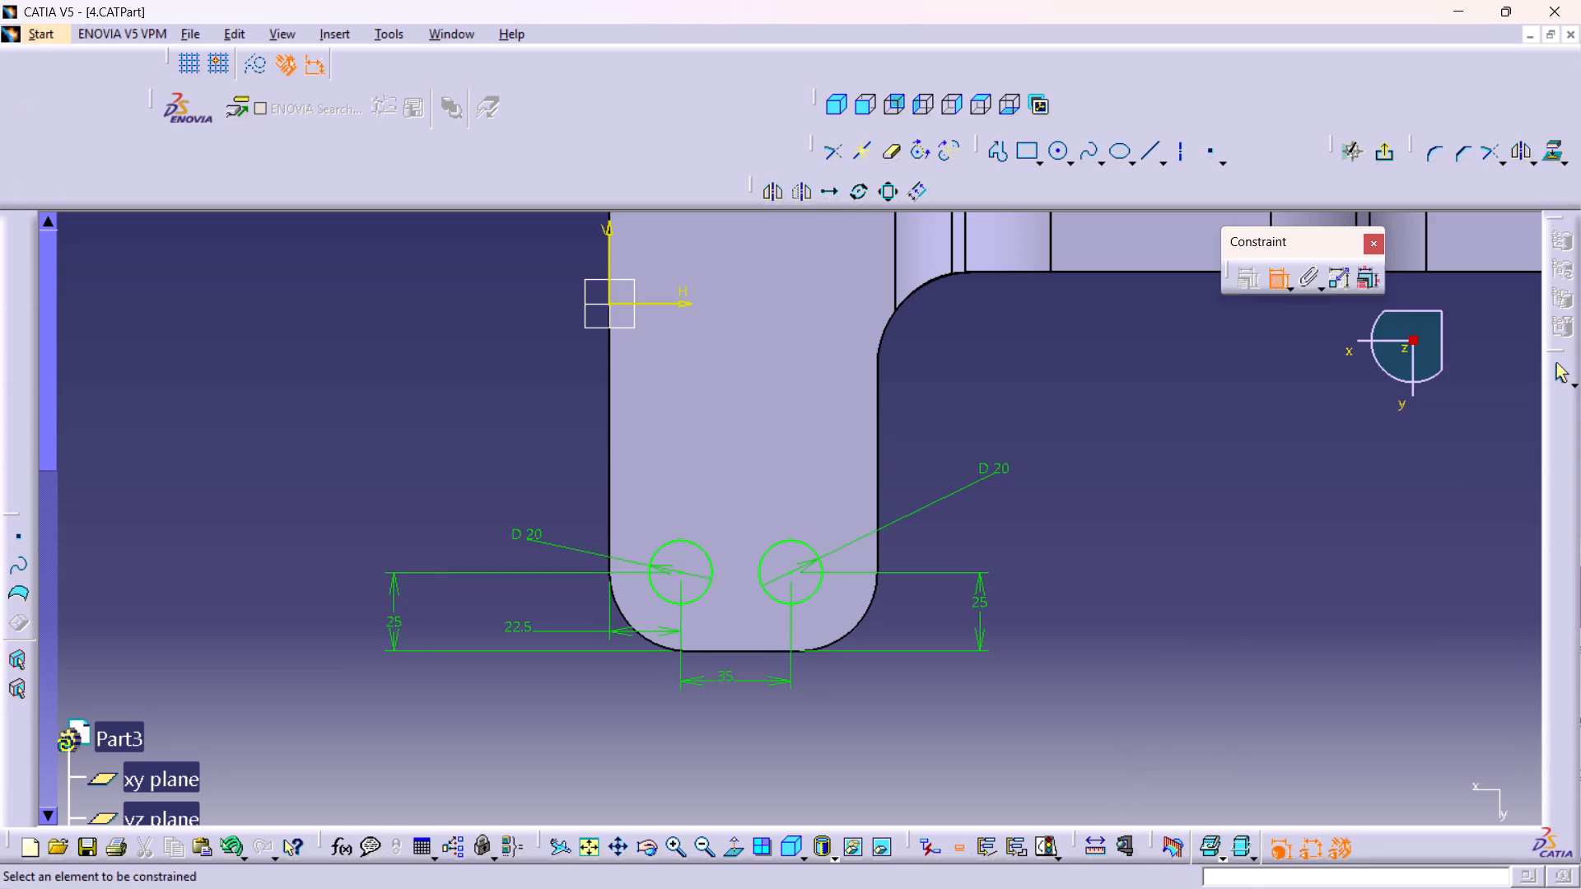
Finish the sketch and cut both circles through the short leg with a Sheetmetal standard cutout, limit Up to next.
{"action": "left_click", "coordinate": [1393, 156]}
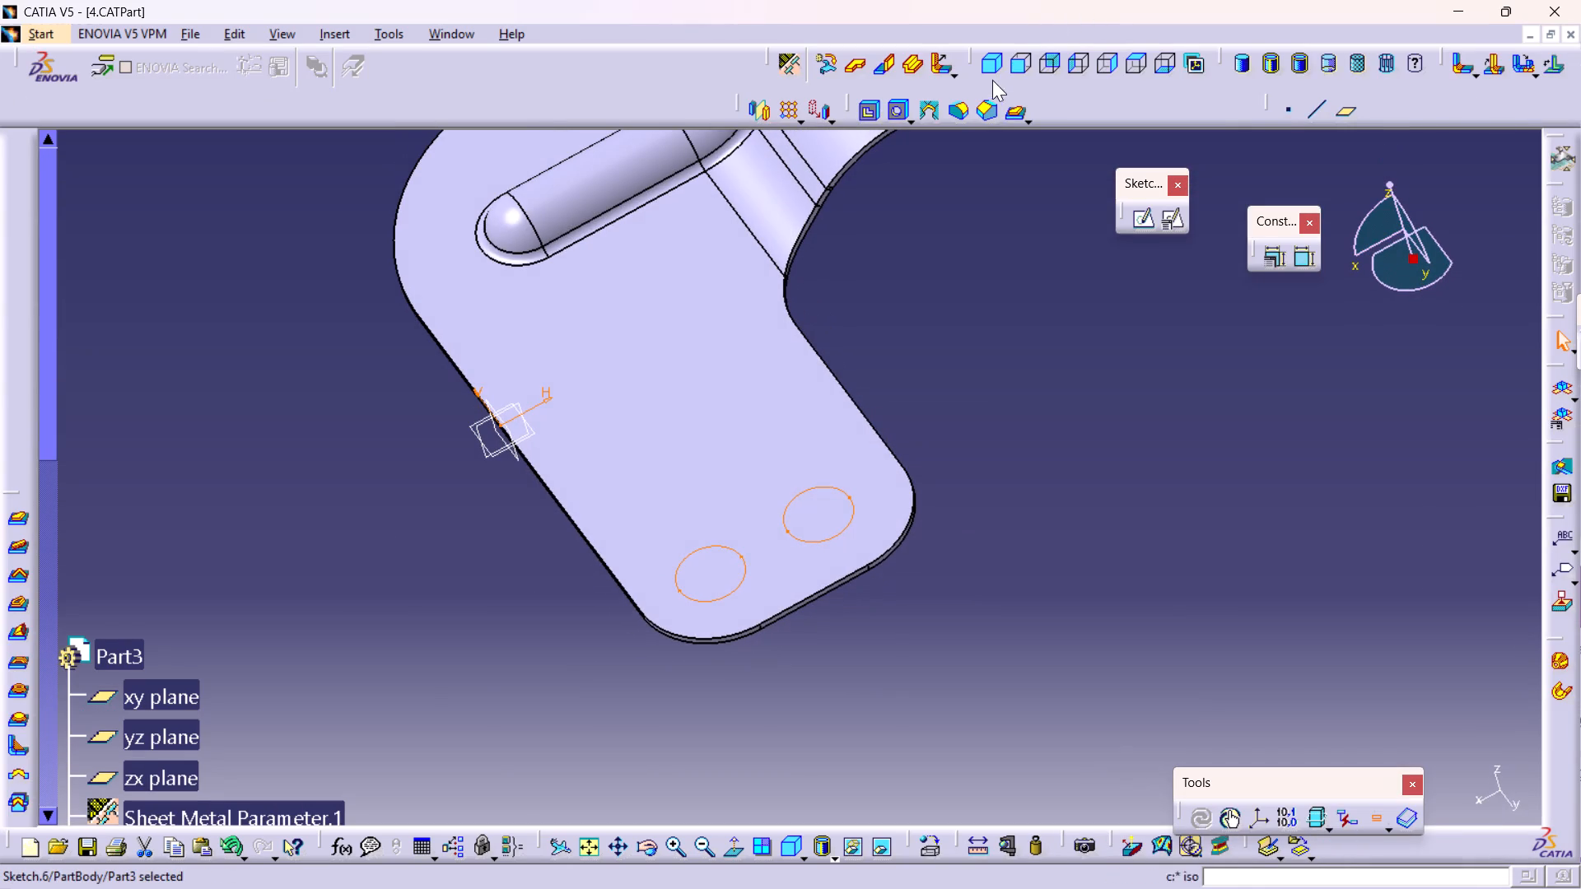
{"action": "left_click", "coordinate": [867, 114]}
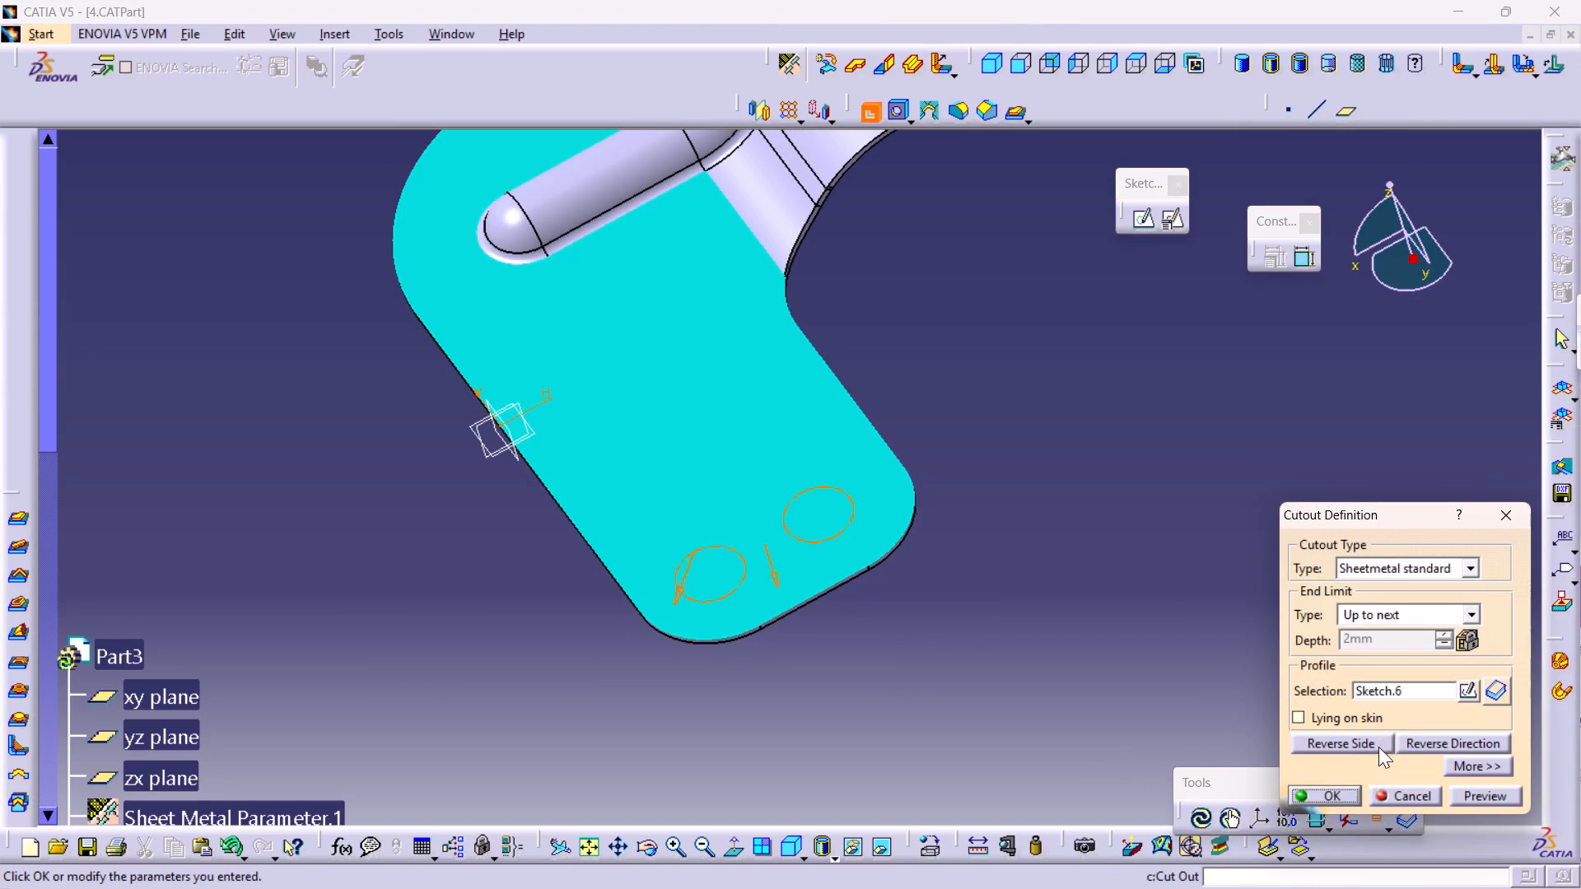
{"action": "left_click", "coordinate": [1336, 786]}
{"action": "left_click", "coordinate": [1088, 703]}
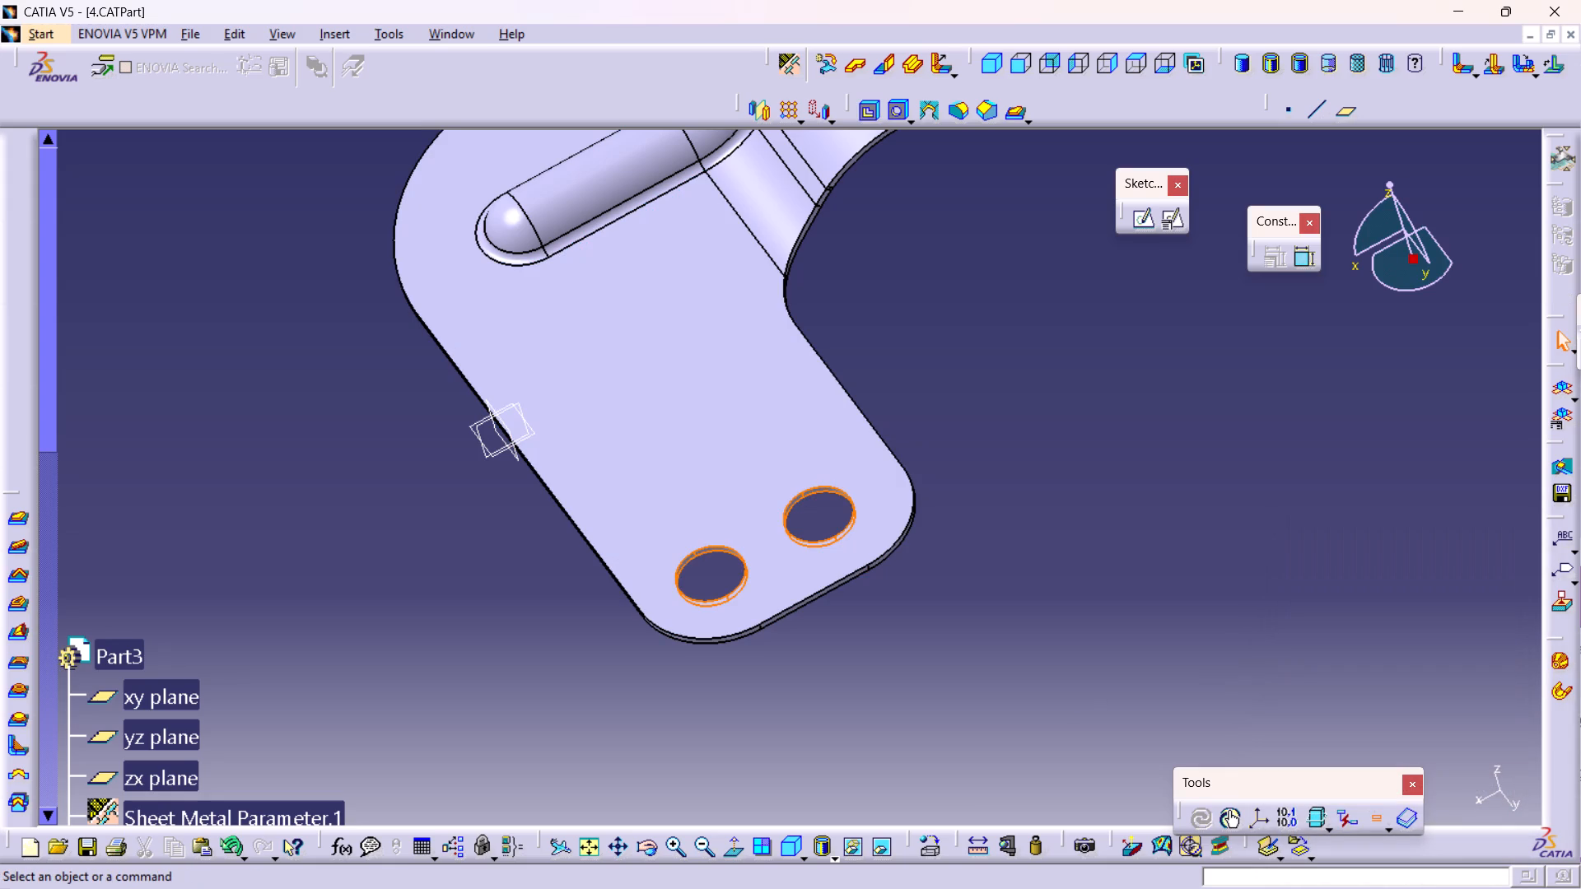
Show the whole part in isometric view and save it under its existing file name.
{"action": "left_click", "coordinate": [991, 64]}
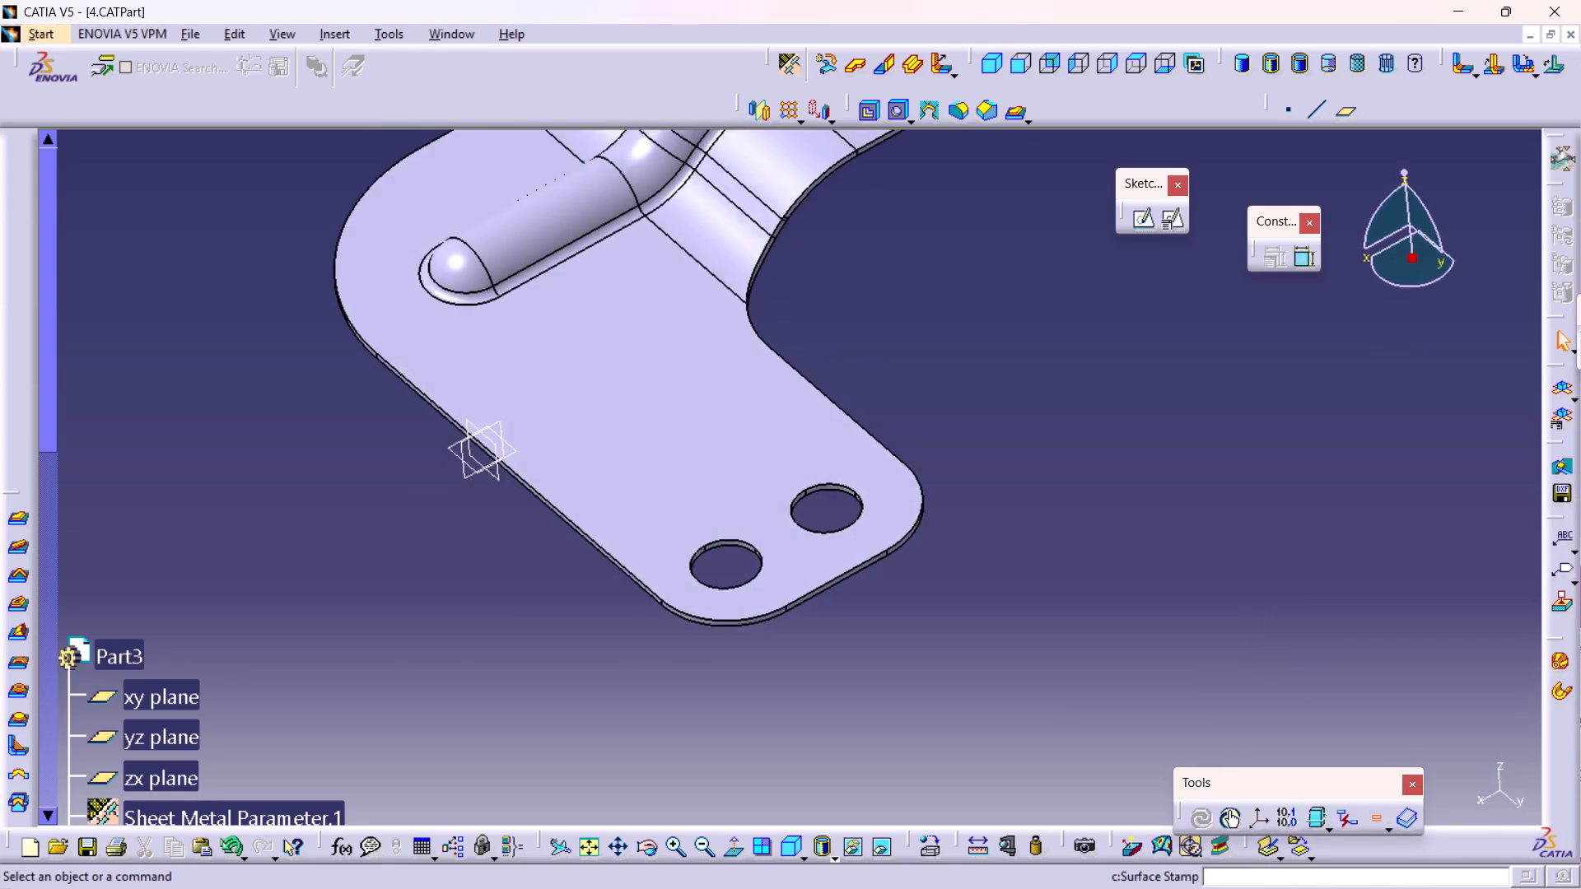
{"action": "middle_click_drag", "start_coordinate": [941, 365], "coordinate": [955, 477]}
{"action": "right_click", "coordinate": [941, 365]}
{"action": "middle_click_drag", "start_coordinate": [991, 396], "coordinate": [888, 531]}
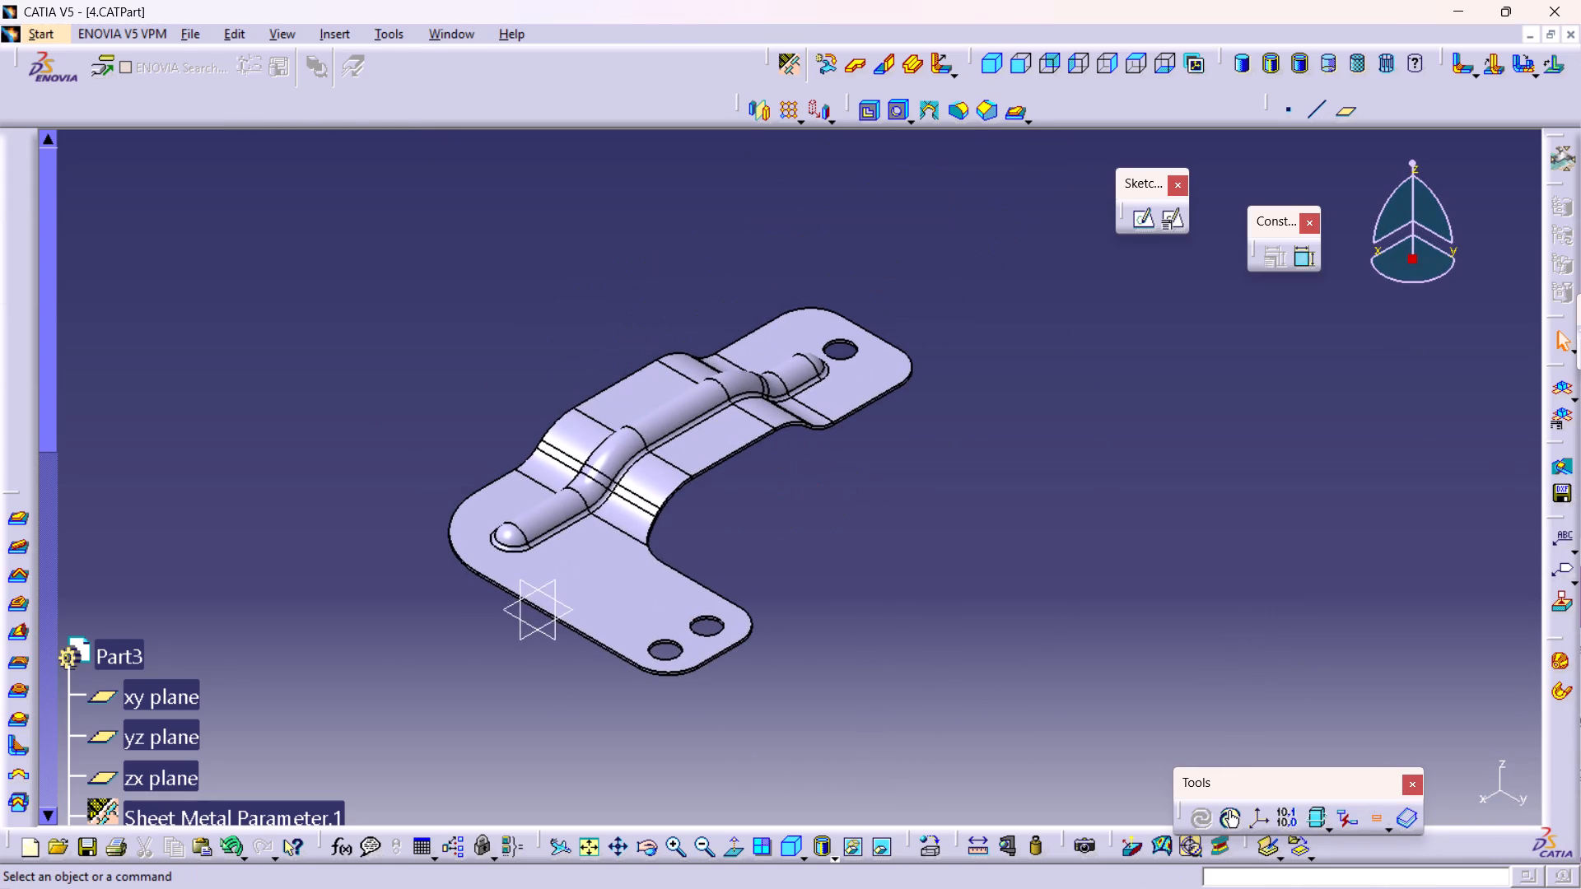
{"action": "middle_click_drag", "start_coordinate": [763, 540], "coordinate": [747, 503]}
{"action": "right_click", "coordinate": [760, 540]}
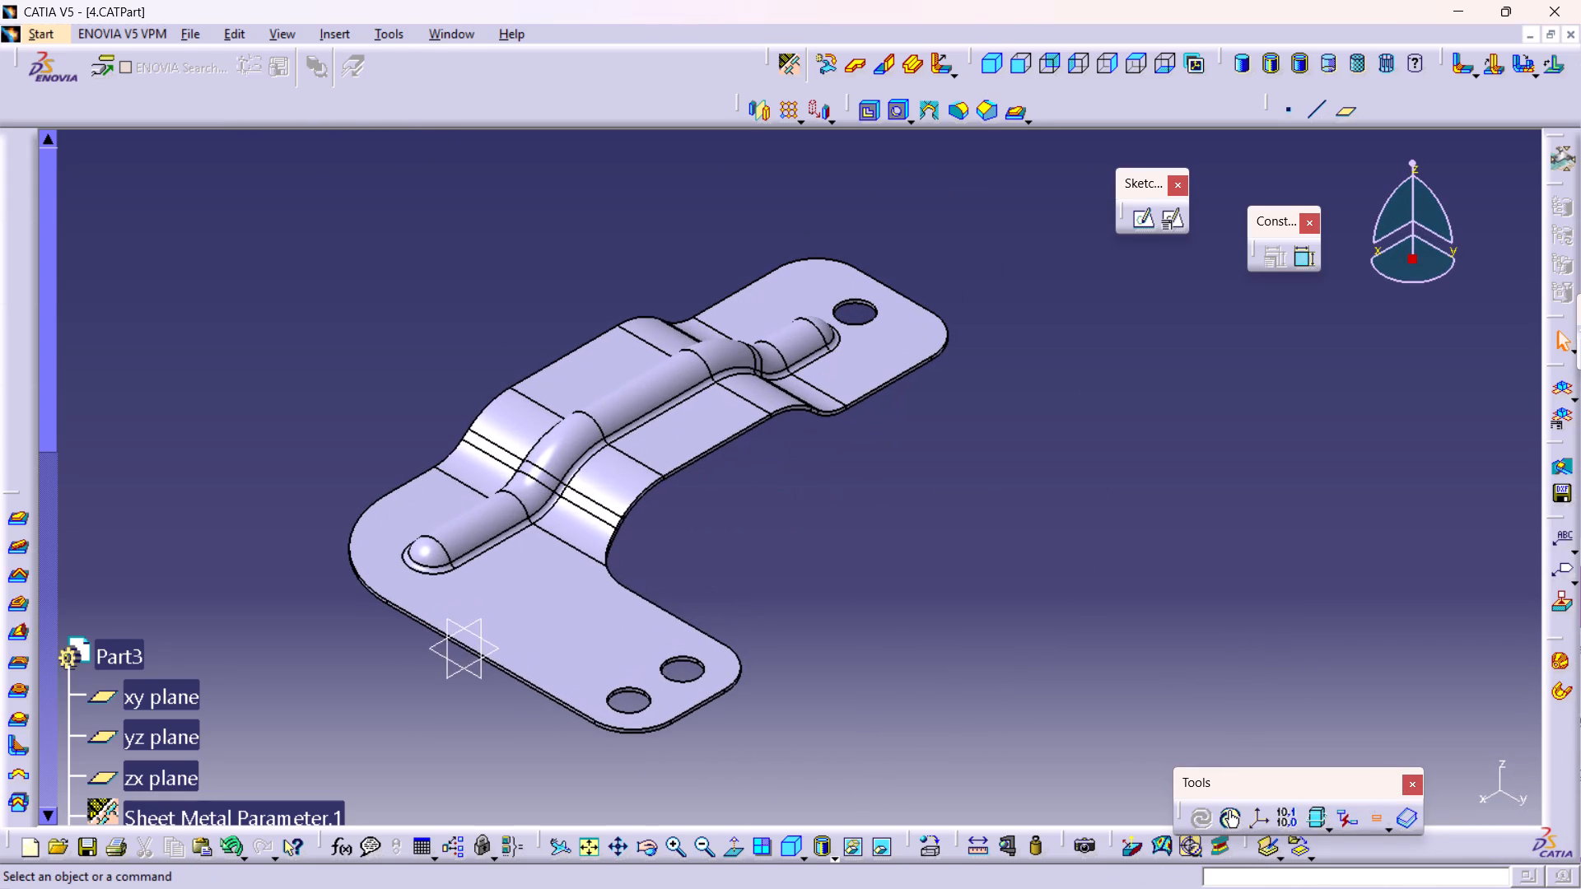
{"action": "key", "text": "ctrl+s"}
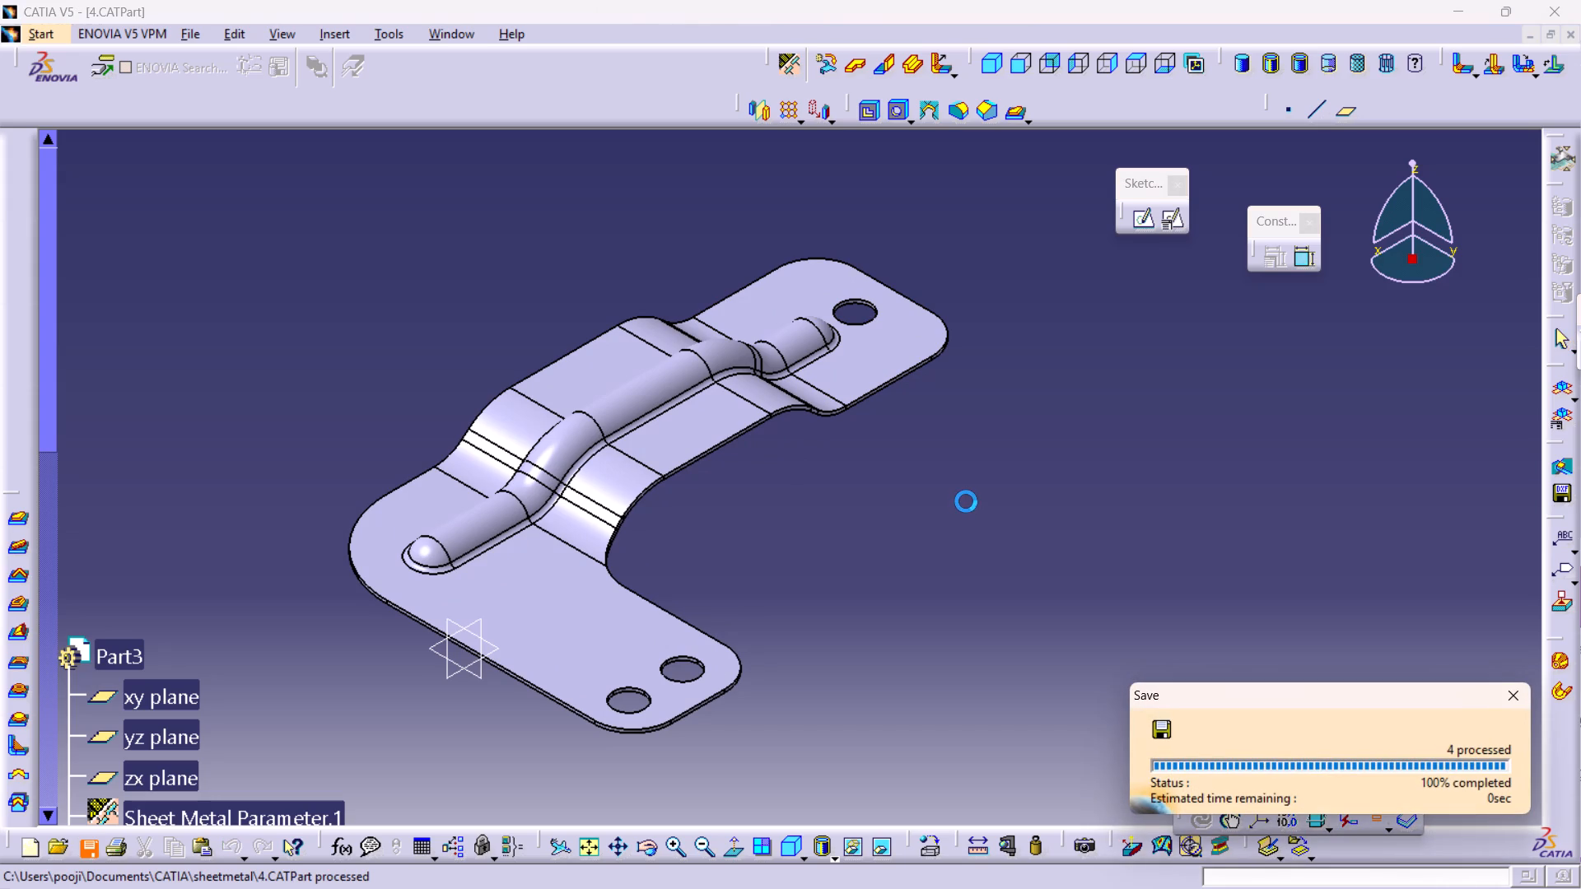
{"action": "key", "text": "ctrl+s"}
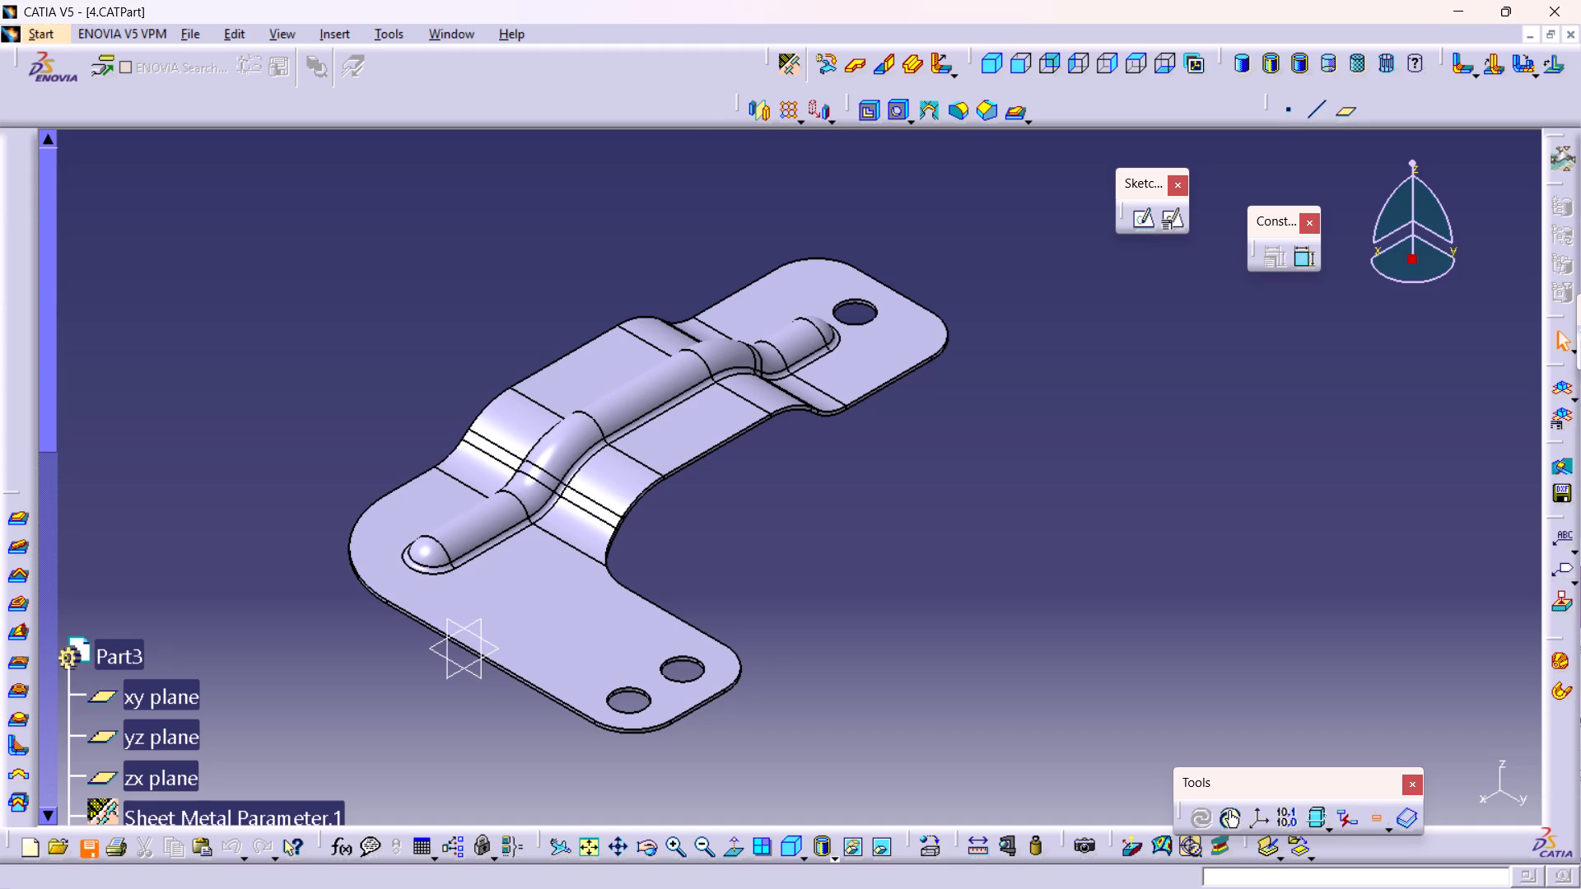
{"action": "key", "text": "ctrl+s"}
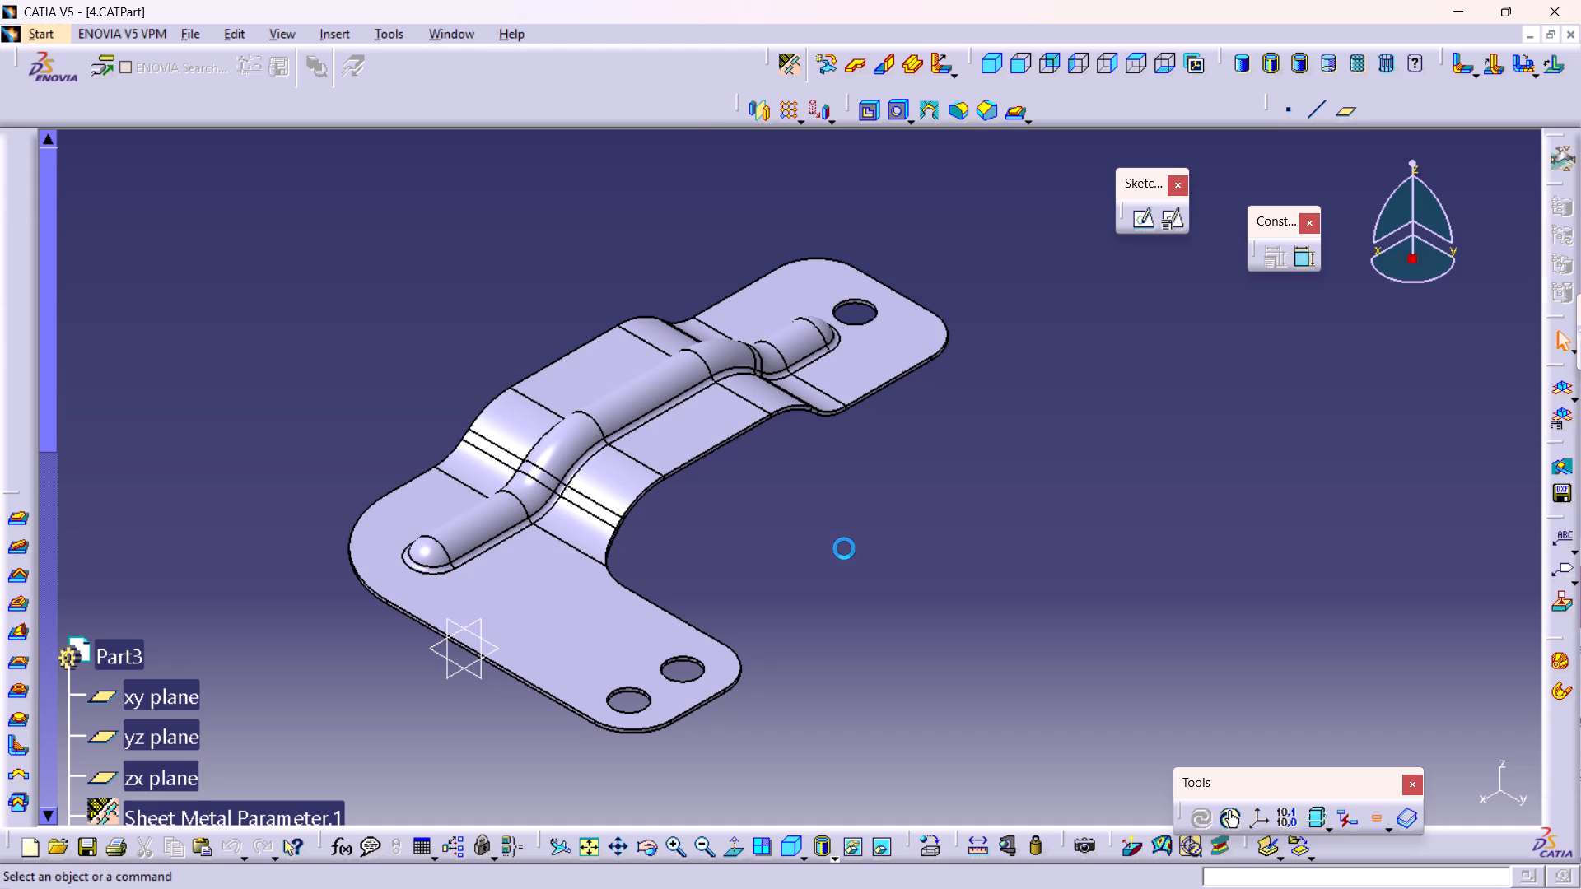
Examine the finished bracket from several angles, checking the raised bead, the bends and the holes in both legs.
{"action": "middle_click_drag", "start_coordinate": [804, 598], "coordinate": [800, 575]}
{"action": "right_click", "coordinate": [804, 598]}
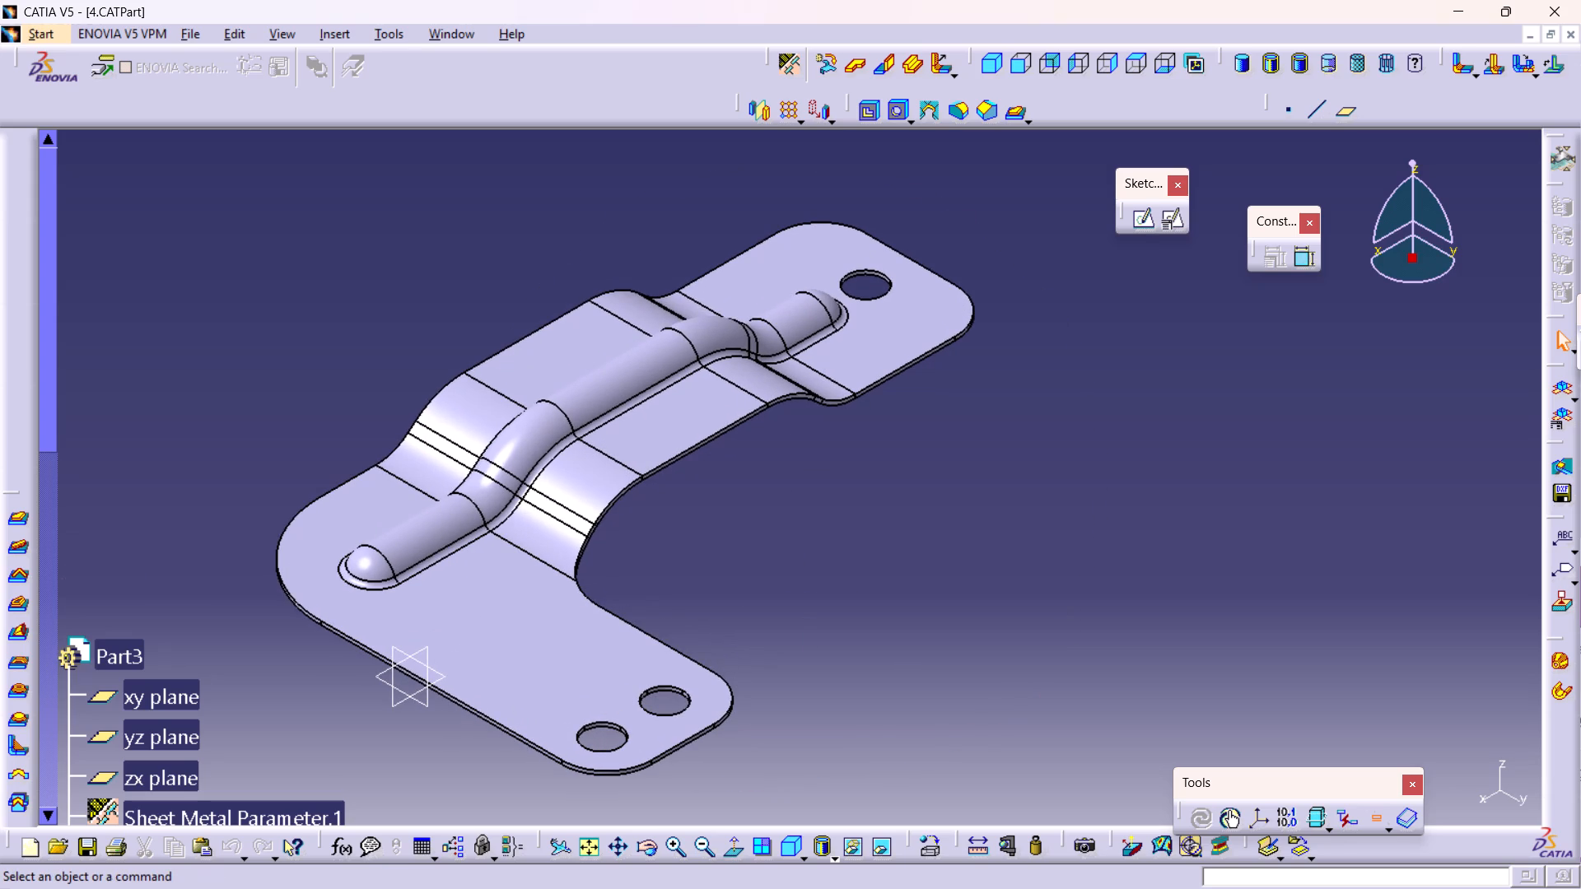
{"action": "scroll", "coordinate": [88, 552], "scroll_direction": "down", "scroll_amount": 3}
{"action": "scroll", "coordinate": [268, 589], "scroll_direction": "down", "scroll_amount": 1}
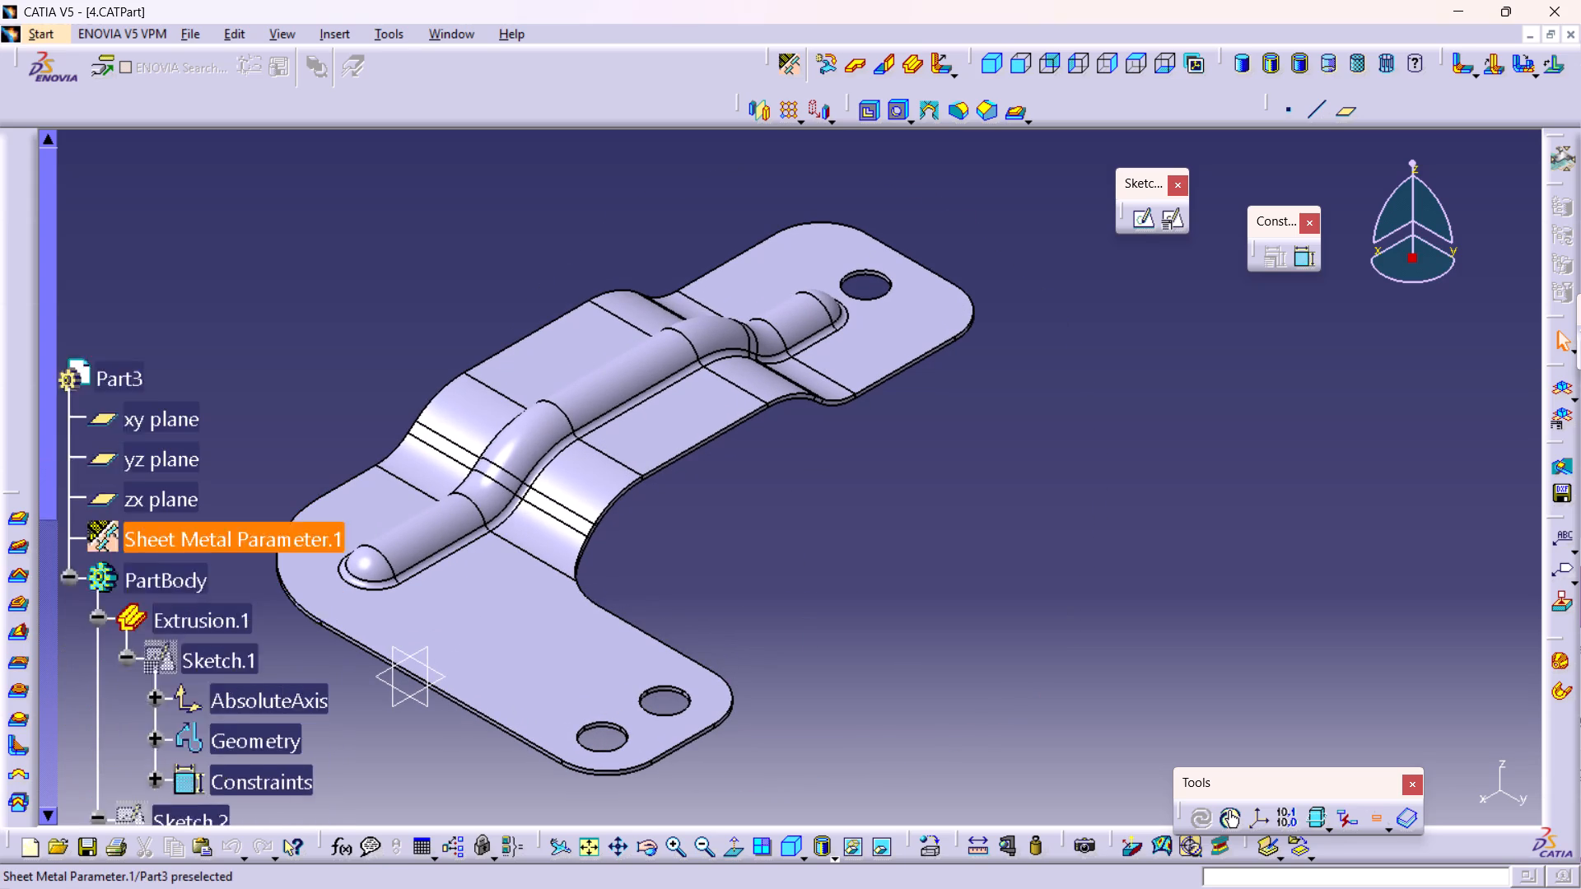
{"action": "scroll", "coordinate": [267, 590], "scroll_direction": "down", "scroll_amount": 1}
{"action": "middle_click_drag", "start_coordinate": [597, 552], "coordinate": [631, 554]}
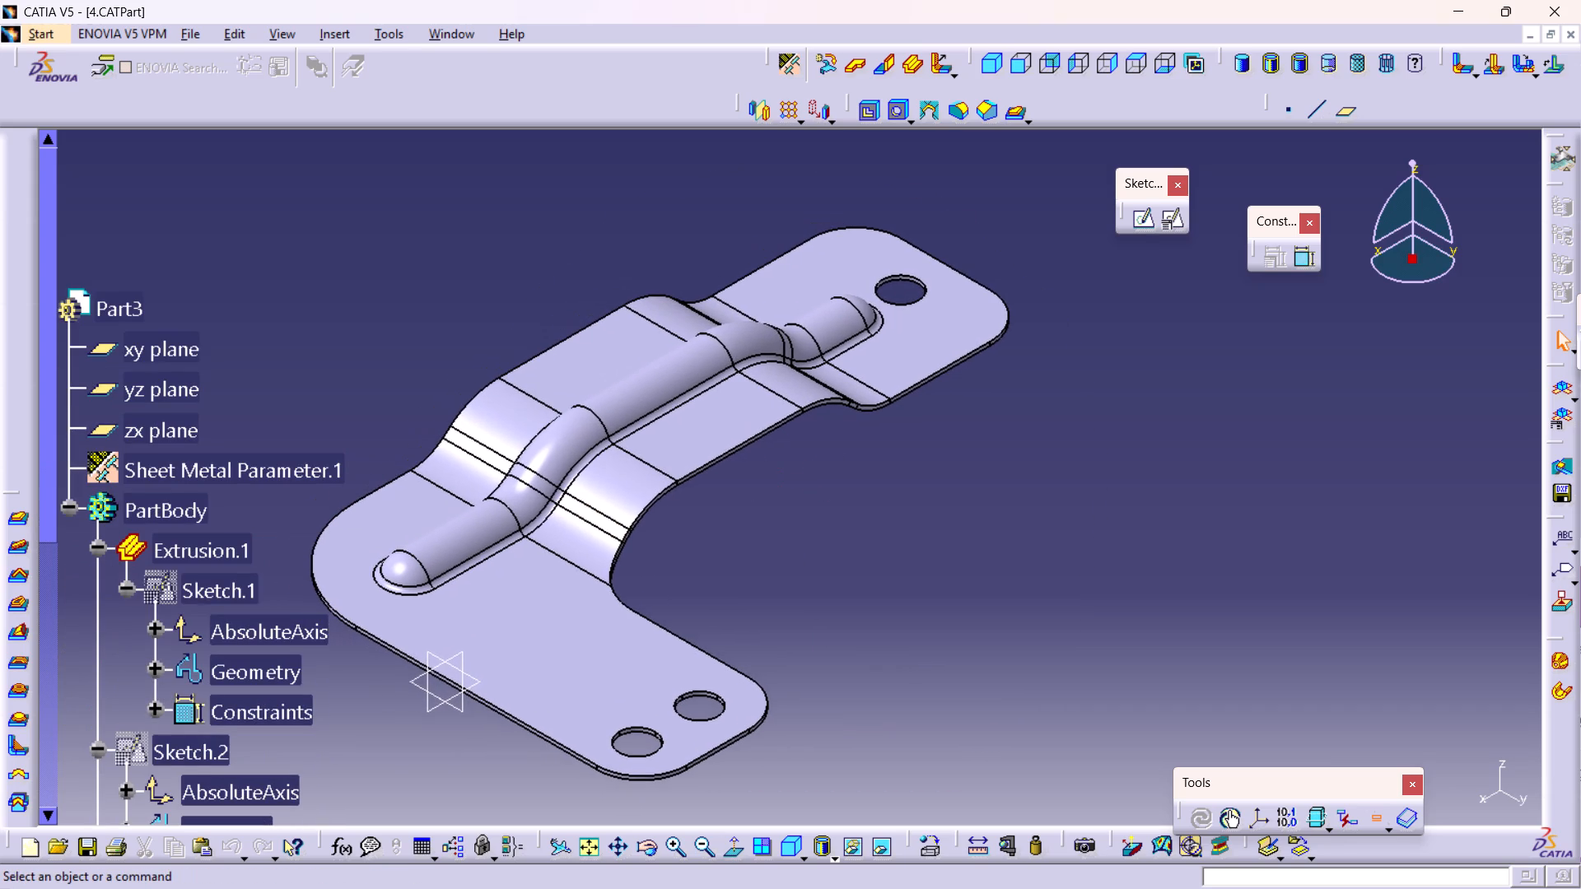
{"action": "middle_click", "coordinate": [1010, 352]}
{"action": "right_click_drag", "start_coordinate": [1010, 352], "coordinate": [997, 412]}
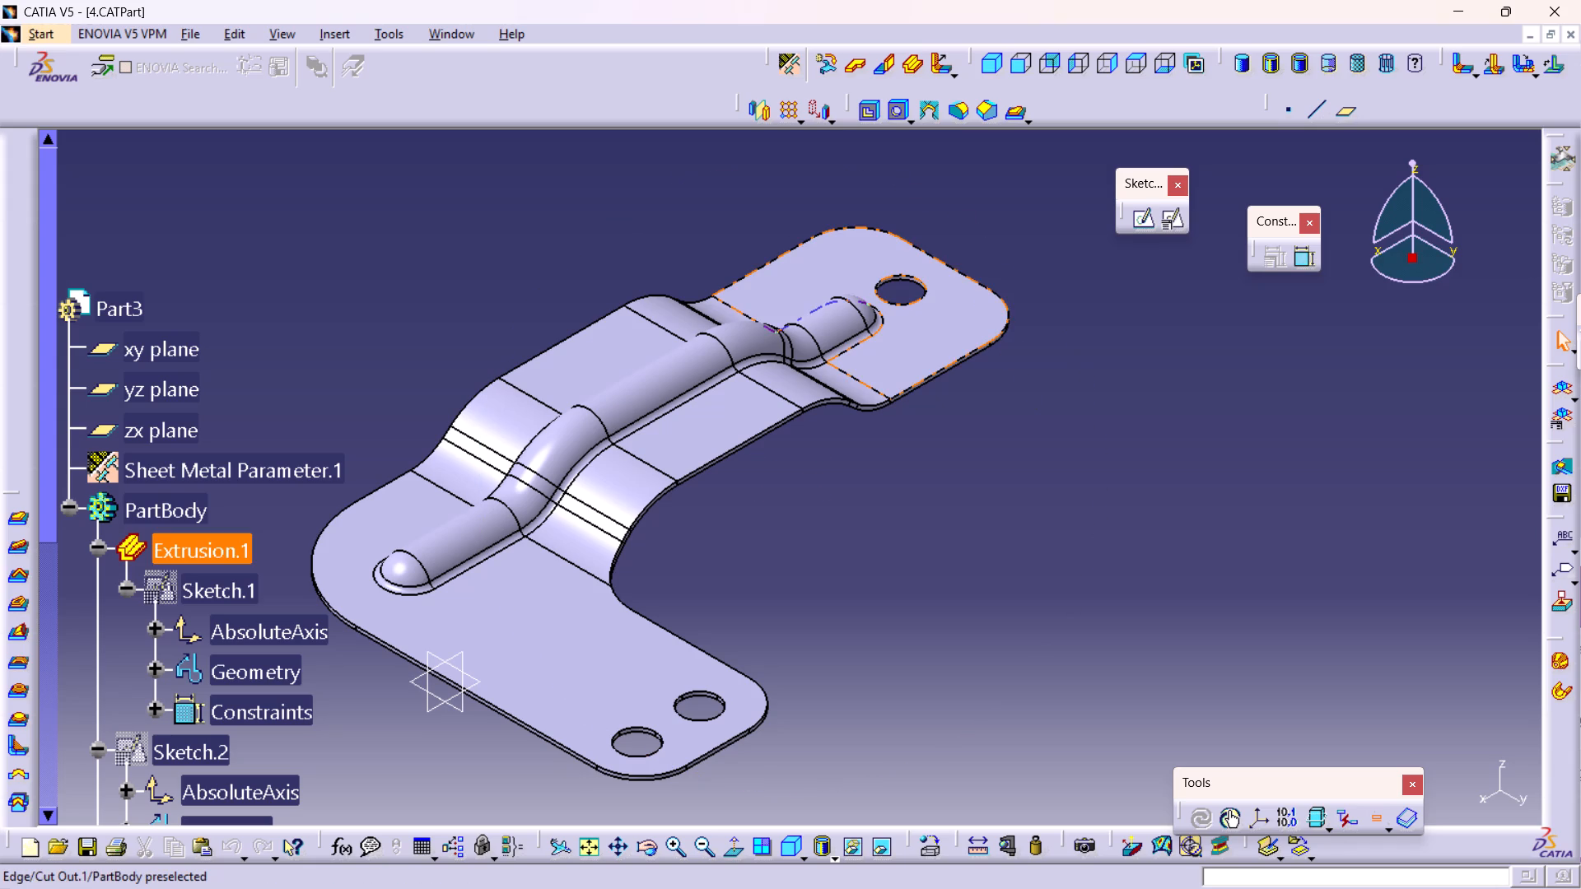
{"action": "middle_click_drag", "start_coordinate": [955, 333], "coordinate": [925, 449]}
{"action": "right_click_drag", "start_coordinate": [955, 333], "coordinate": [925, 449]}
{"action": "middle_click_drag", "start_coordinate": [944, 404], "coordinate": [940, 444]}
{"action": "middle_click_drag", "start_coordinate": [997, 362], "coordinate": [987, 406]}
{"action": "right_click_drag", "start_coordinate": [997, 362], "coordinate": [987, 406]}
{"action": "middle_click_drag", "start_coordinate": [1017, 384], "coordinate": [1001, 449]}
{"action": "middle_click_drag", "start_coordinate": [979, 427], "coordinate": [978, 456]}
{"action": "right_click", "coordinate": [979, 427]}
{"action": "middle_click_drag", "start_coordinate": [1009, 396], "coordinate": [1003, 412]}
{"action": "right_click_drag", "start_coordinate": [1009, 396], "coordinate": [1003, 412]}
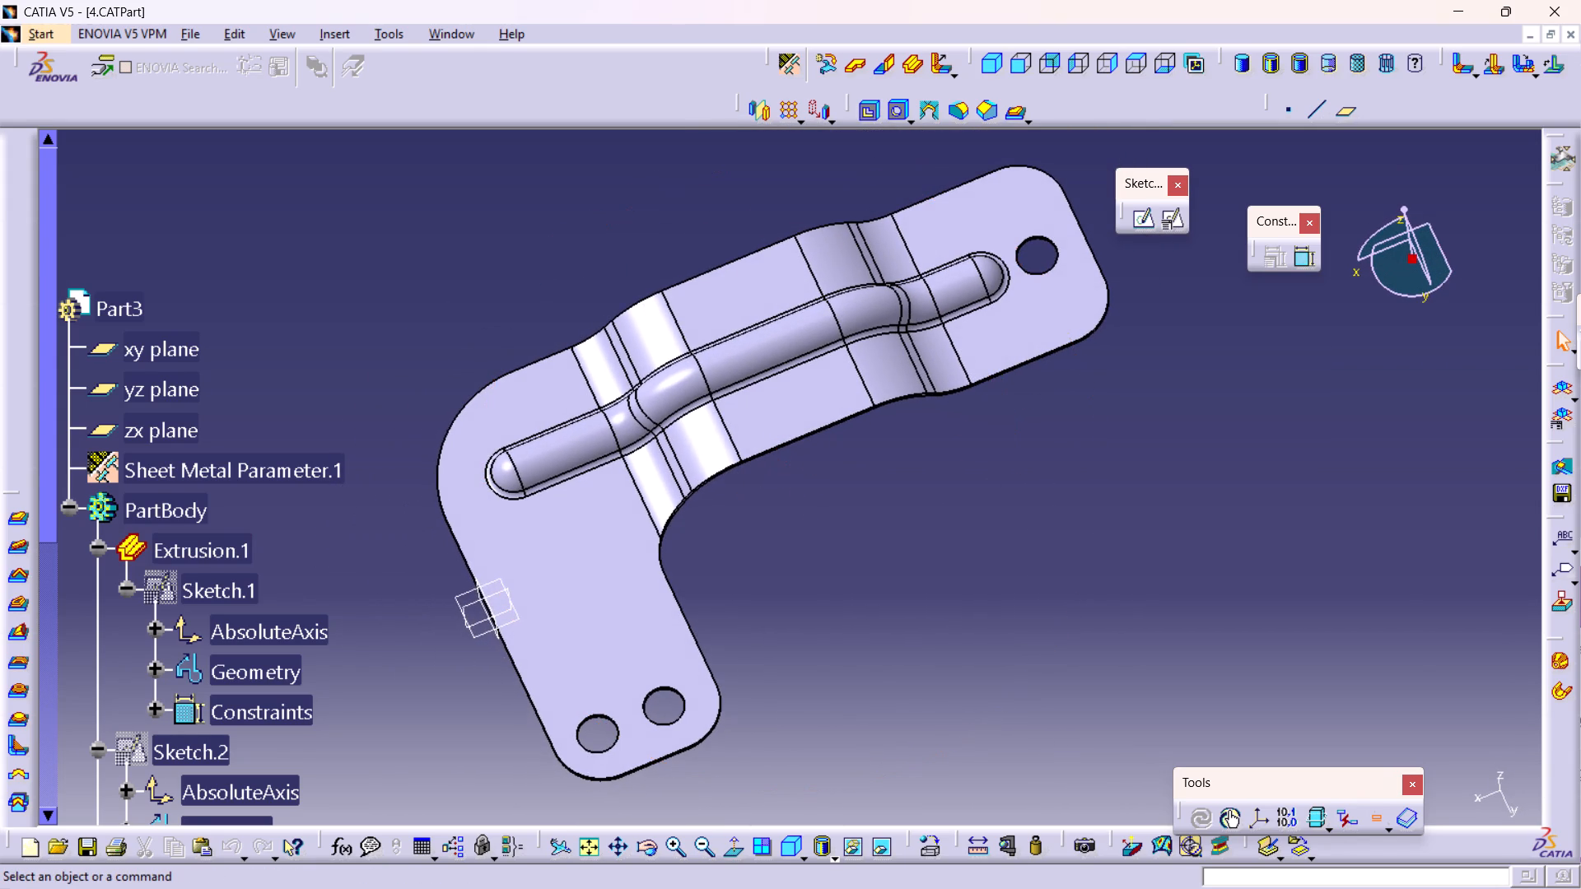
{"action": "middle_click_drag", "start_coordinate": [874, 455], "coordinate": [872, 463]}
{"action": "right_click", "coordinate": [872, 463]}
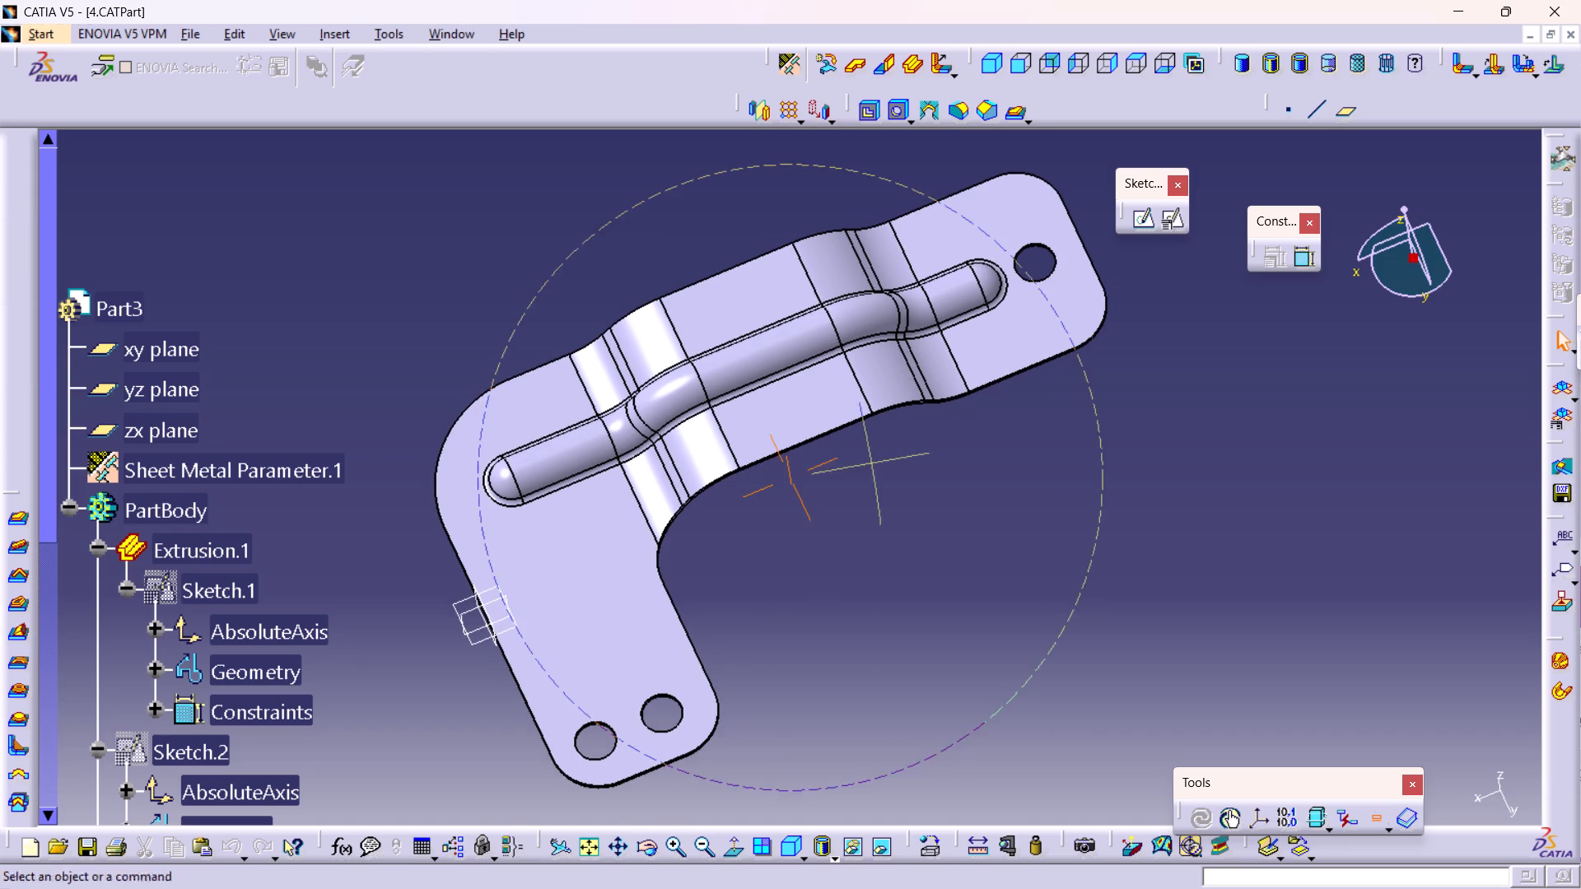
Examine the bracket's upper face, bead, bends and leg-end holes from different angles and distances.
{"action": "middle_click_drag", "start_coordinate": [872, 463], "coordinate": [863, 430]}
{"action": "right_click", "coordinate": [863, 431]}
{"action": "middle_click_drag", "start_coordinate": [933, 422], "coordinate": [945, 454]}
{"action": "right_click", "coordinate": [933, 422]}
{"action": "middle_click_drag", "start_coordinate": [949, 451], "coordinate": [949, 486]}
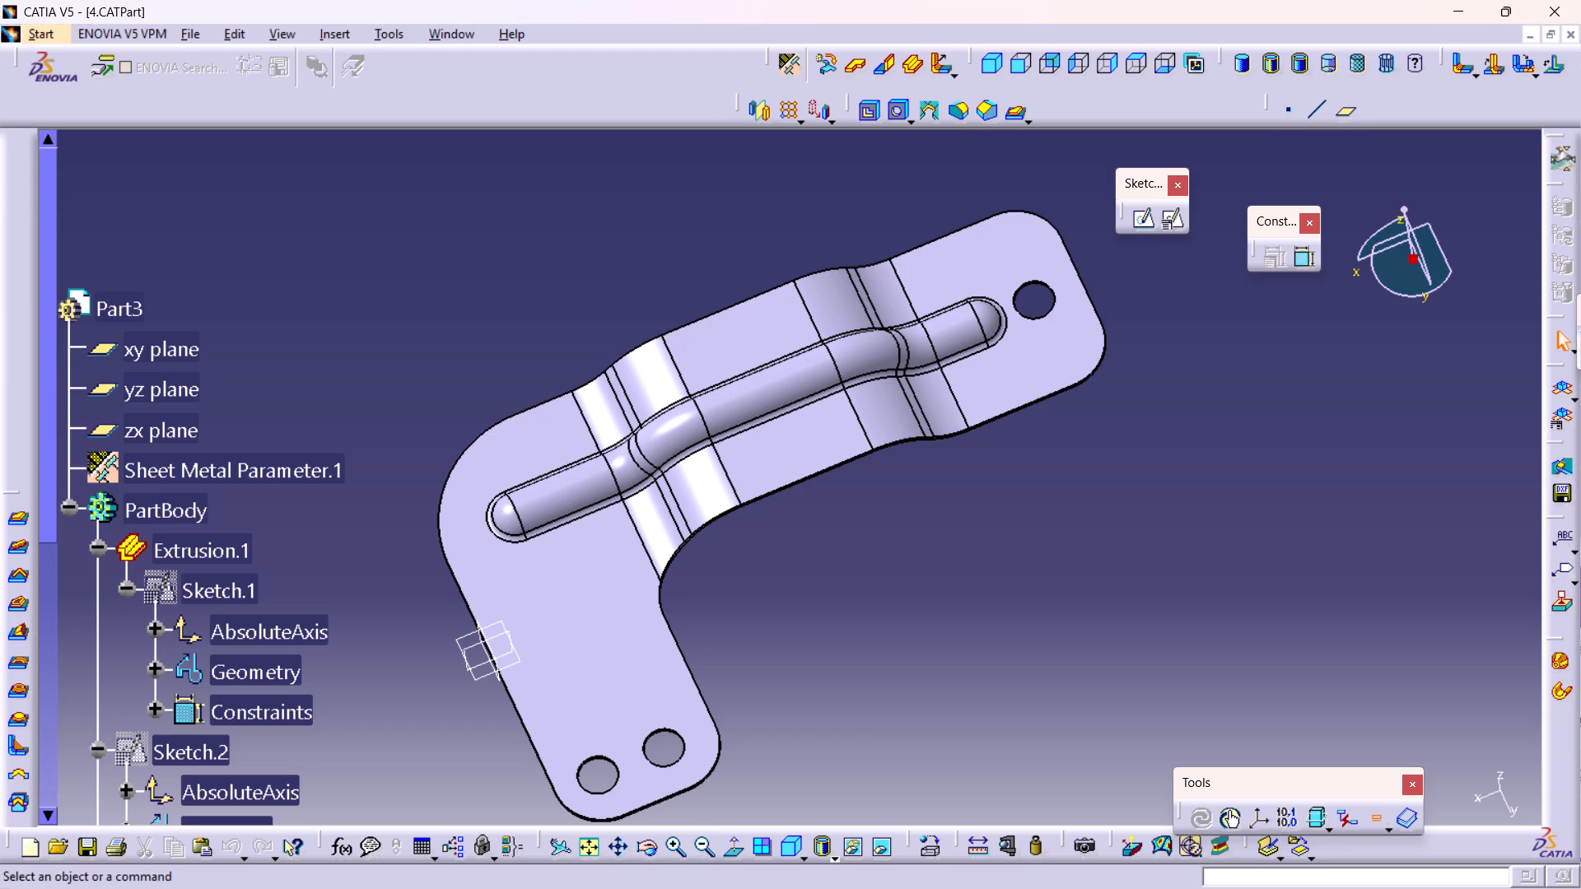
{"action": "scroll", "coordinate": [219, 575], "scroll_direction": "down", "scroll_amount": 2}
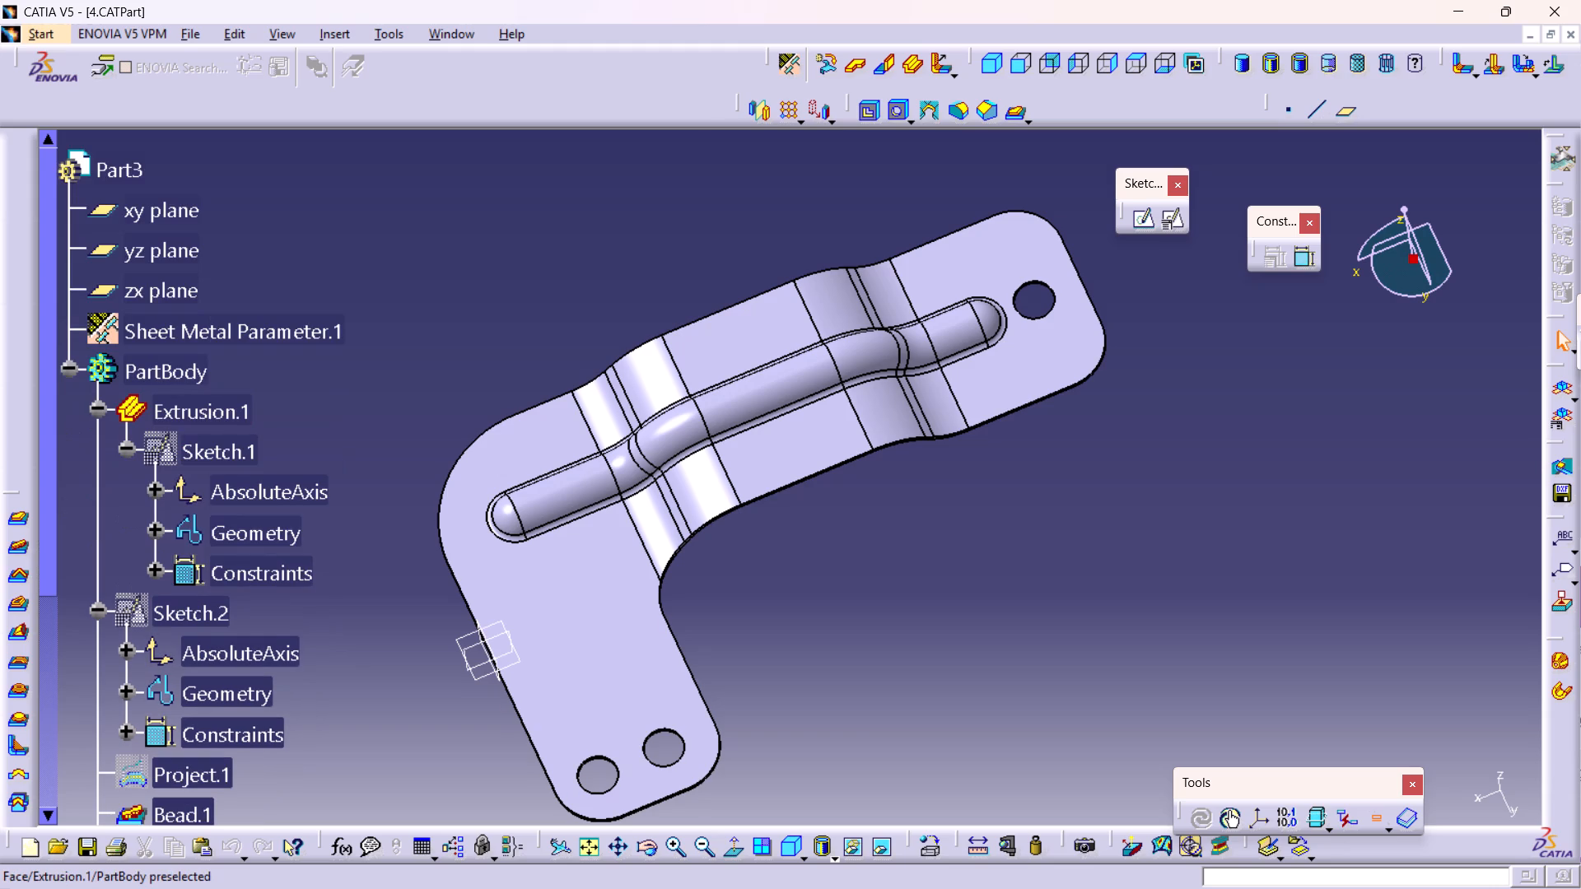
{"action": "middle_click_drag", "start_coordinate": [815, 598], "coordinate": [808, 607]}
{"action": "right_click", "coordinate": [815, 598]}
{"action": "right_click", "coordinate": [804, 579]}
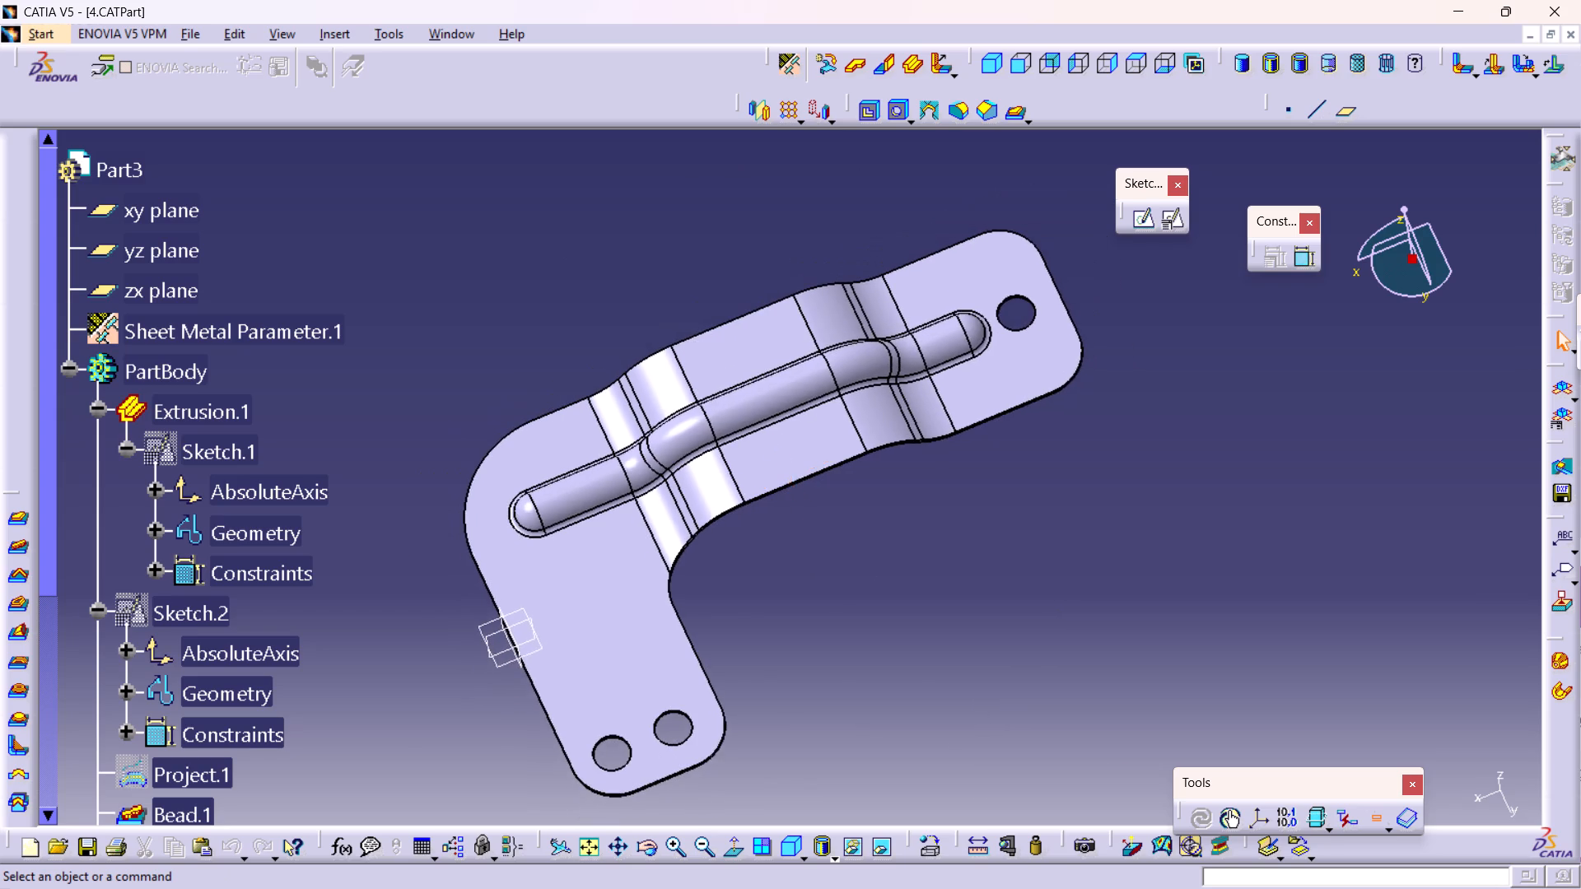
{"action": "middle_click_drag", "start_coordinate": [942, 635], "coordinate": [901, 598]}
{"action": "right_click", "coordinate": [911, 631]}
{"action": "middle_click_drag", "start_coordinate": [834, 611], "coordinate": [834, 579]}
{"action": "right_click_drag", "start_coordinate": [834, 611], "coordinate": [834, 579]}
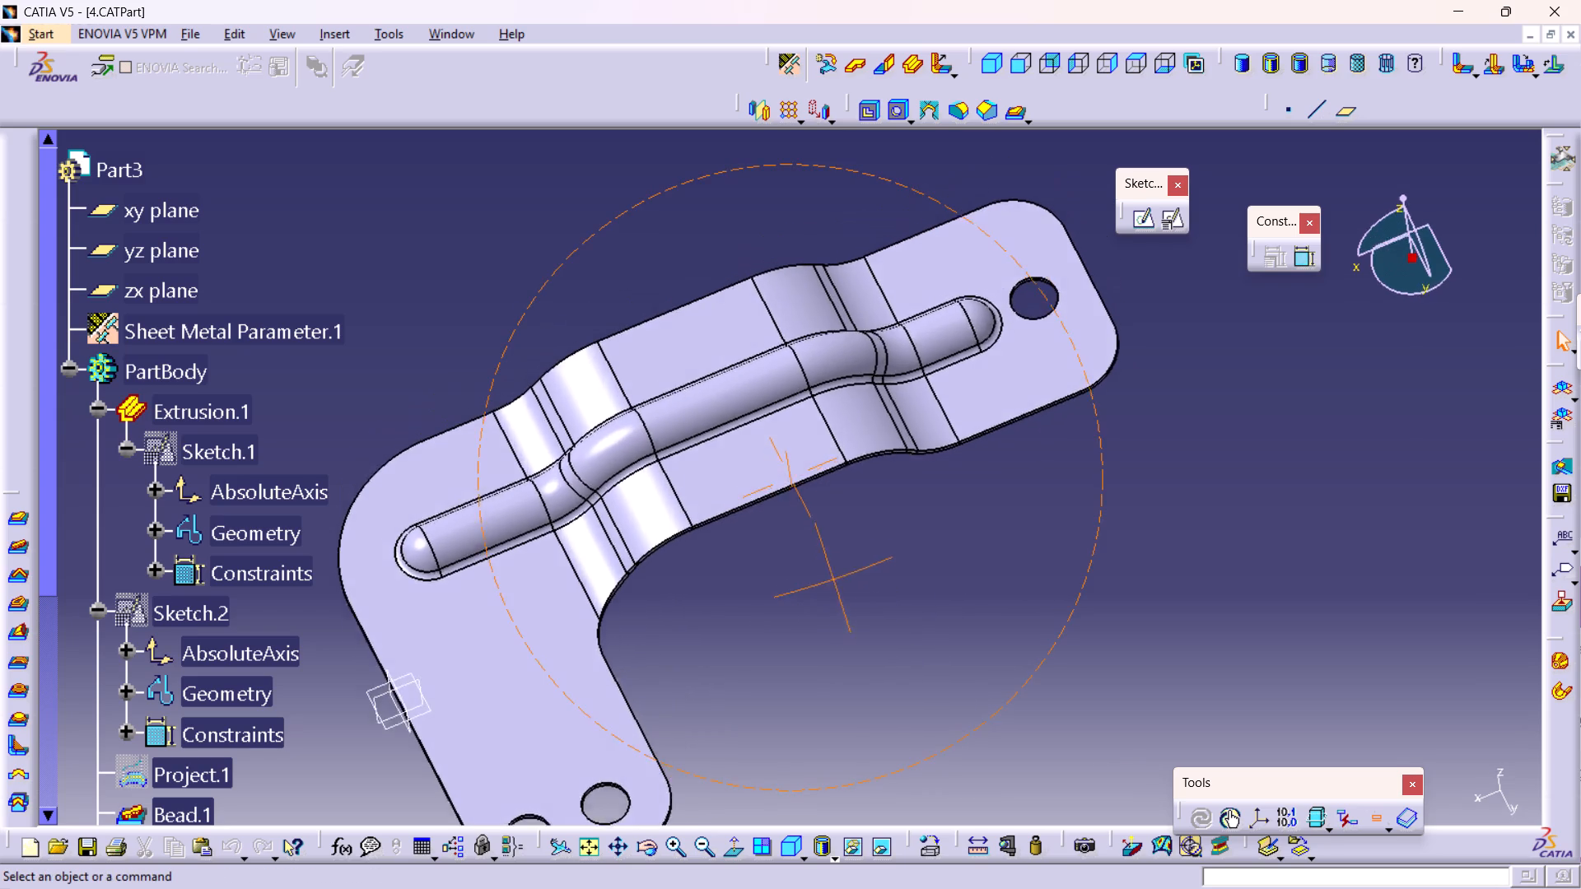
{"action": "middle_click_drag", "start_coordinate": [834, 579], "coordinate": [851, 524]}
{"action": "right_click_drag", "start_coordinate": [834, 579], "coordinate": [851, 524]}
{"action": "middle_click_drag", "start_coordinate": [773, 664], "coordinate": [772, 650]}
{"action": "right_click", "coordinate": [773, 664]}
{"action": "middle_click_drag", "start_coordinate": [753, 672], "coordinate": [754, 659]}
{"action": "right_click", "coordinate": [753, 672]}
{"action": "middle_click_drag", "start_coordinate": [757, 659], "coordinate": [767, 674]}
{"action": "right_click", "coordinate": [757, 659]}
{"action": "middle_click_drag", "start_coordinate": [777, 656], "coordinate": [779, 668]}
{"action": "right_click", "coordinate": [777, 656]}
{"action": "middle_click_drag", "start_coordinate": [781, 672], "coordinate": [806, 627]}
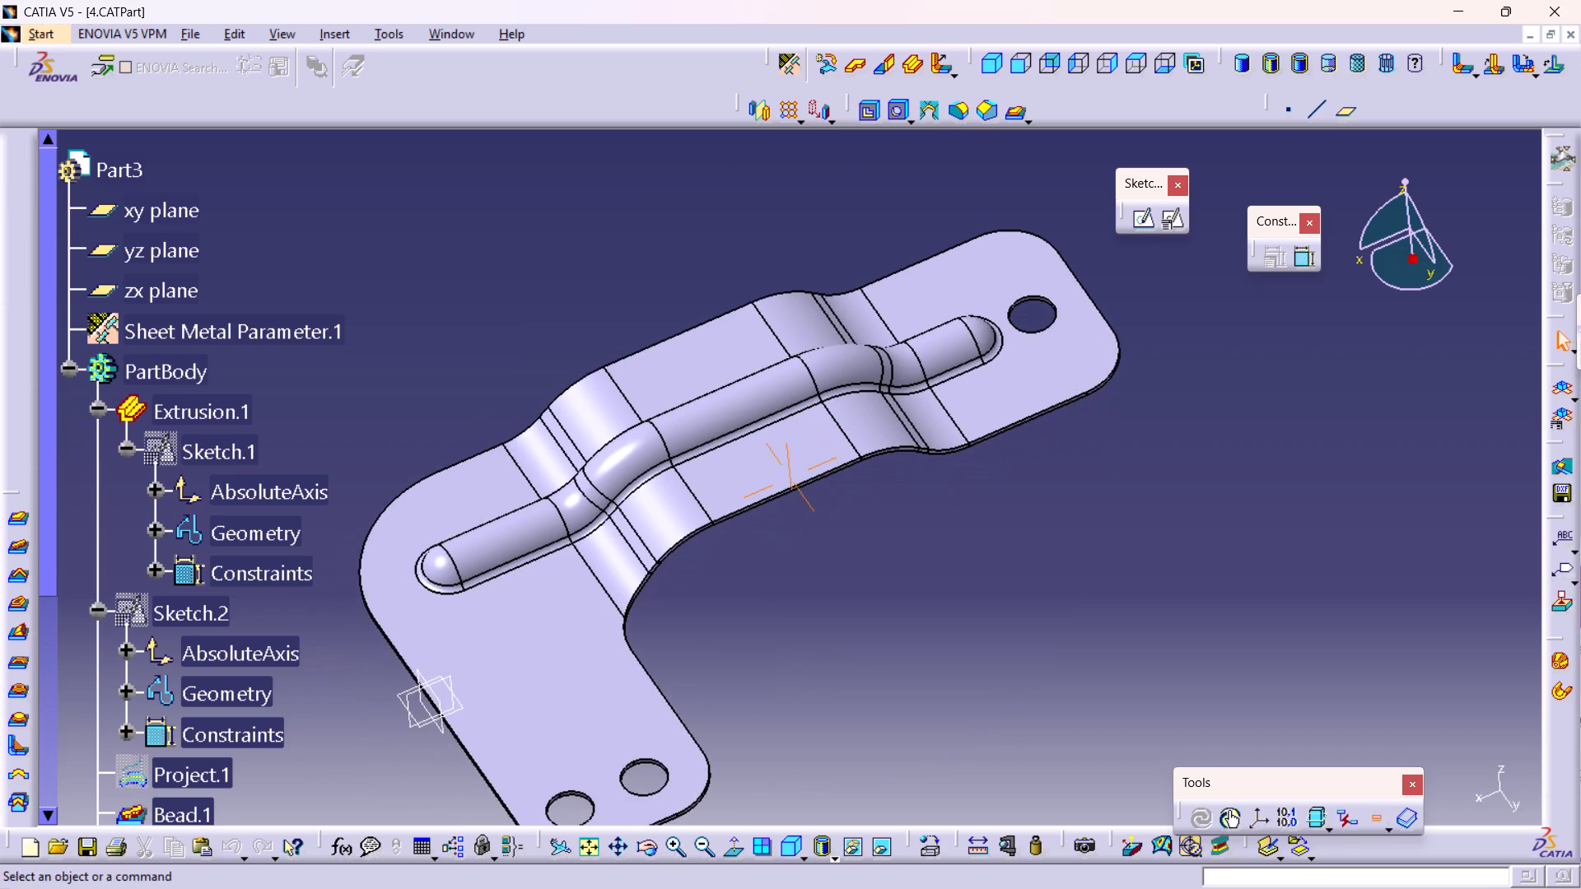
Print the whole part with Microsoft Print to PDF and save the output as 4 in the sheetmetal folder.
{"action": "middle_click_drag", "start_coordinate": [806, 627], "coordinate": [813, 638]}
{"action": "right_click", "coordinate": [806, 627]}
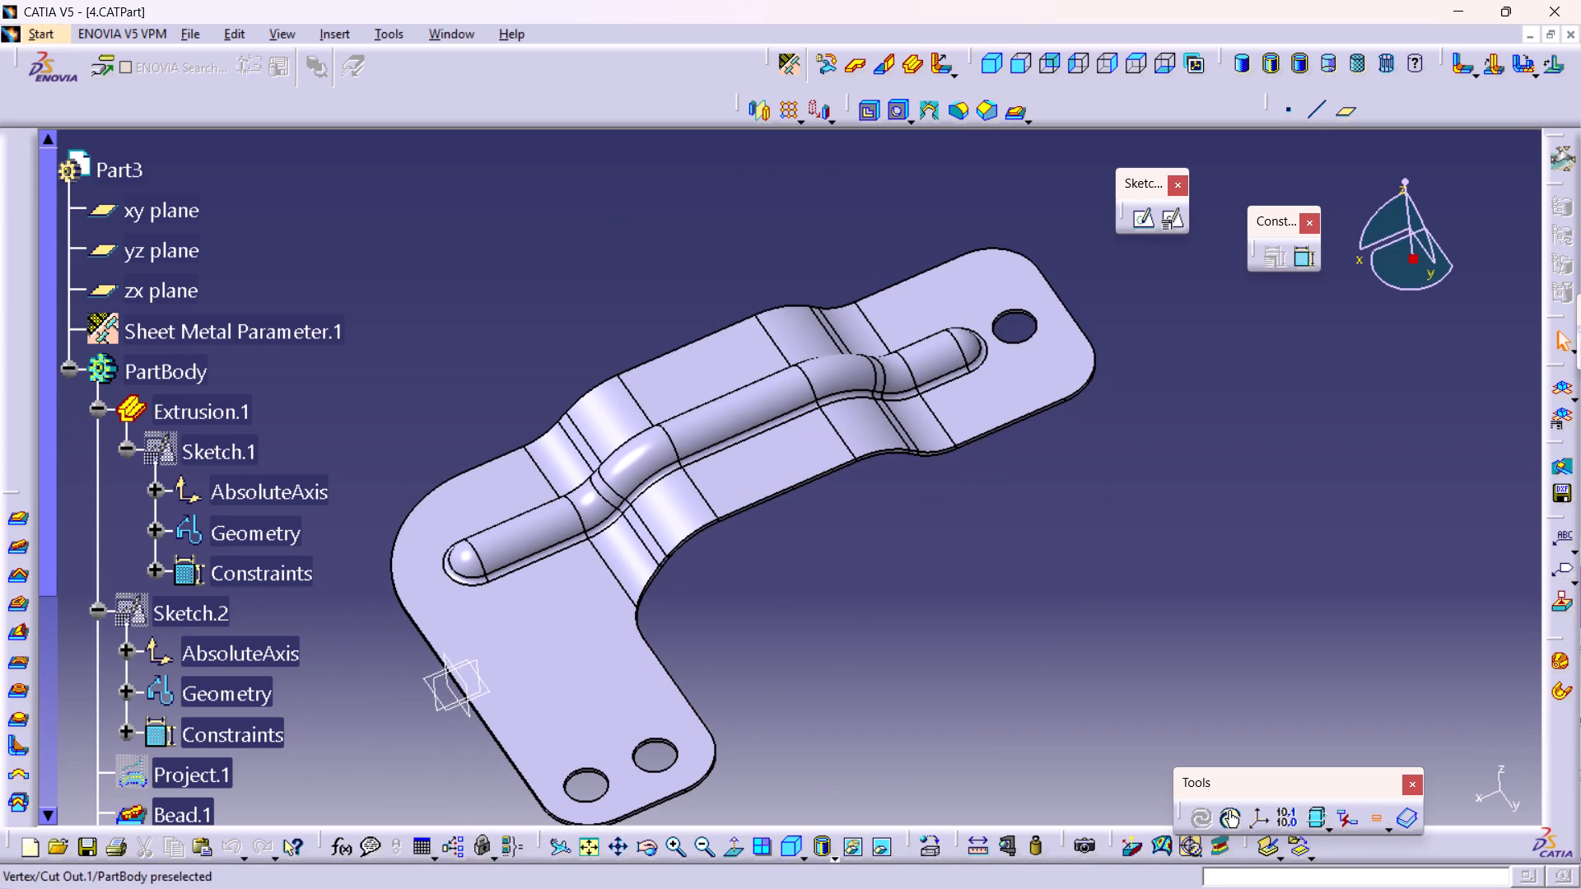
{"action": "middle_click_drag", "start_coordinate": [766, 633], "coordinate": [788, 670]}
{"action": "right_click", "coordinate": [766, 633]}
{"action": "middle_click_drag", "start_coordinate": [806, 636], "coordinate": [806, 627]}
{"action": "right_click", "coordinate": [806, 636]}
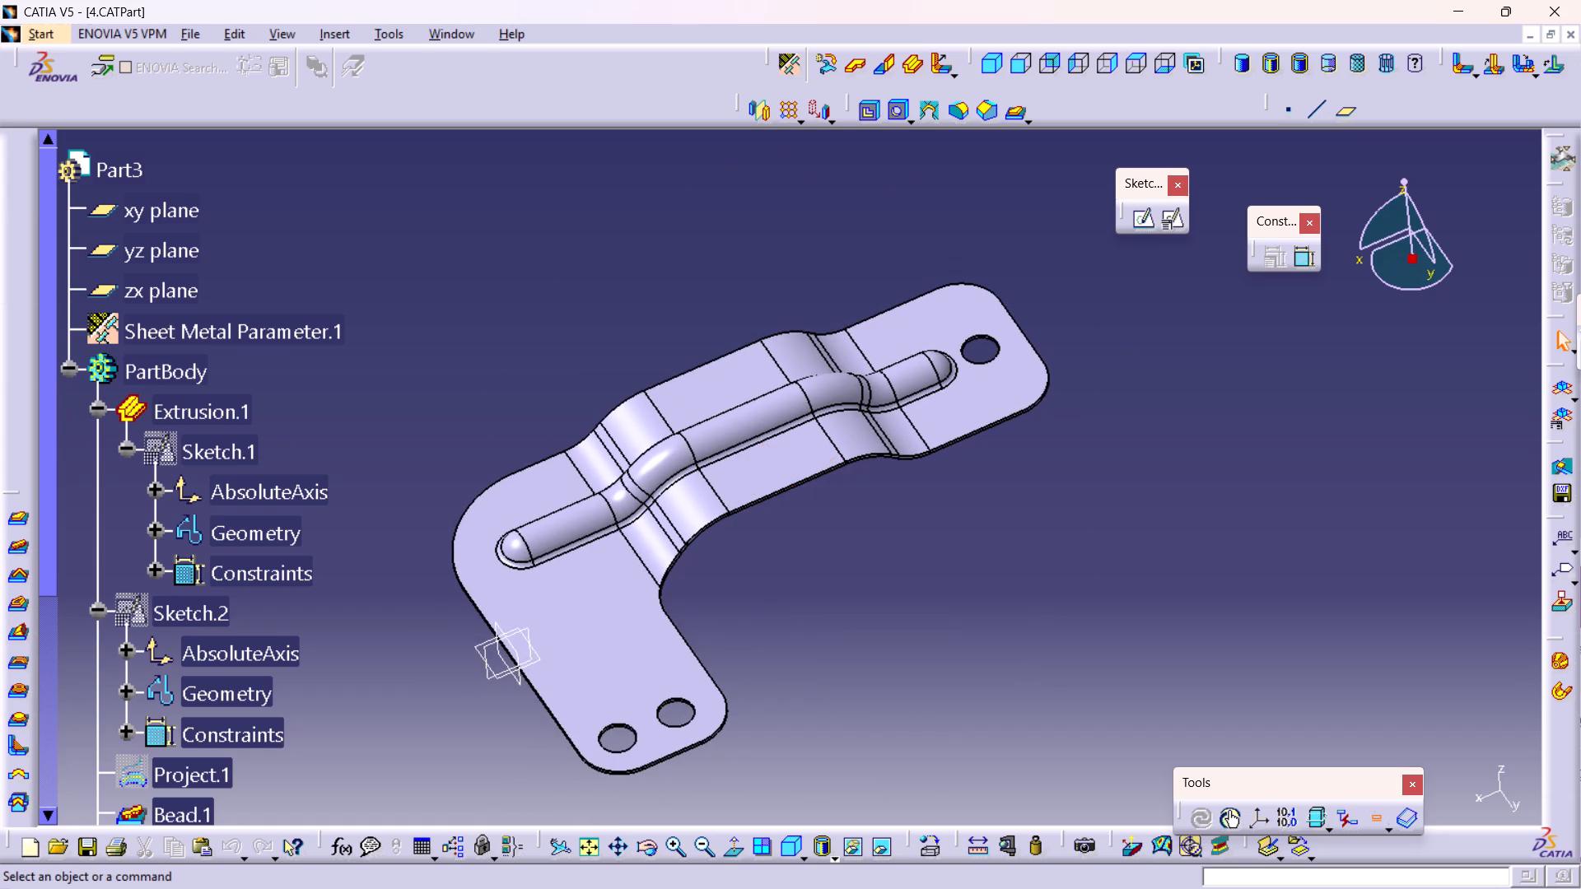
{"action": "middle_click_drag", "start_coordinate": [861, 588], "coordinate": [878, 606]}
{"action": "right_click", "coordinate": [861, 588]}
{"action": "middle_click_drag", "start_coordinate": [882, 612], "coordinate": [883, 632]}
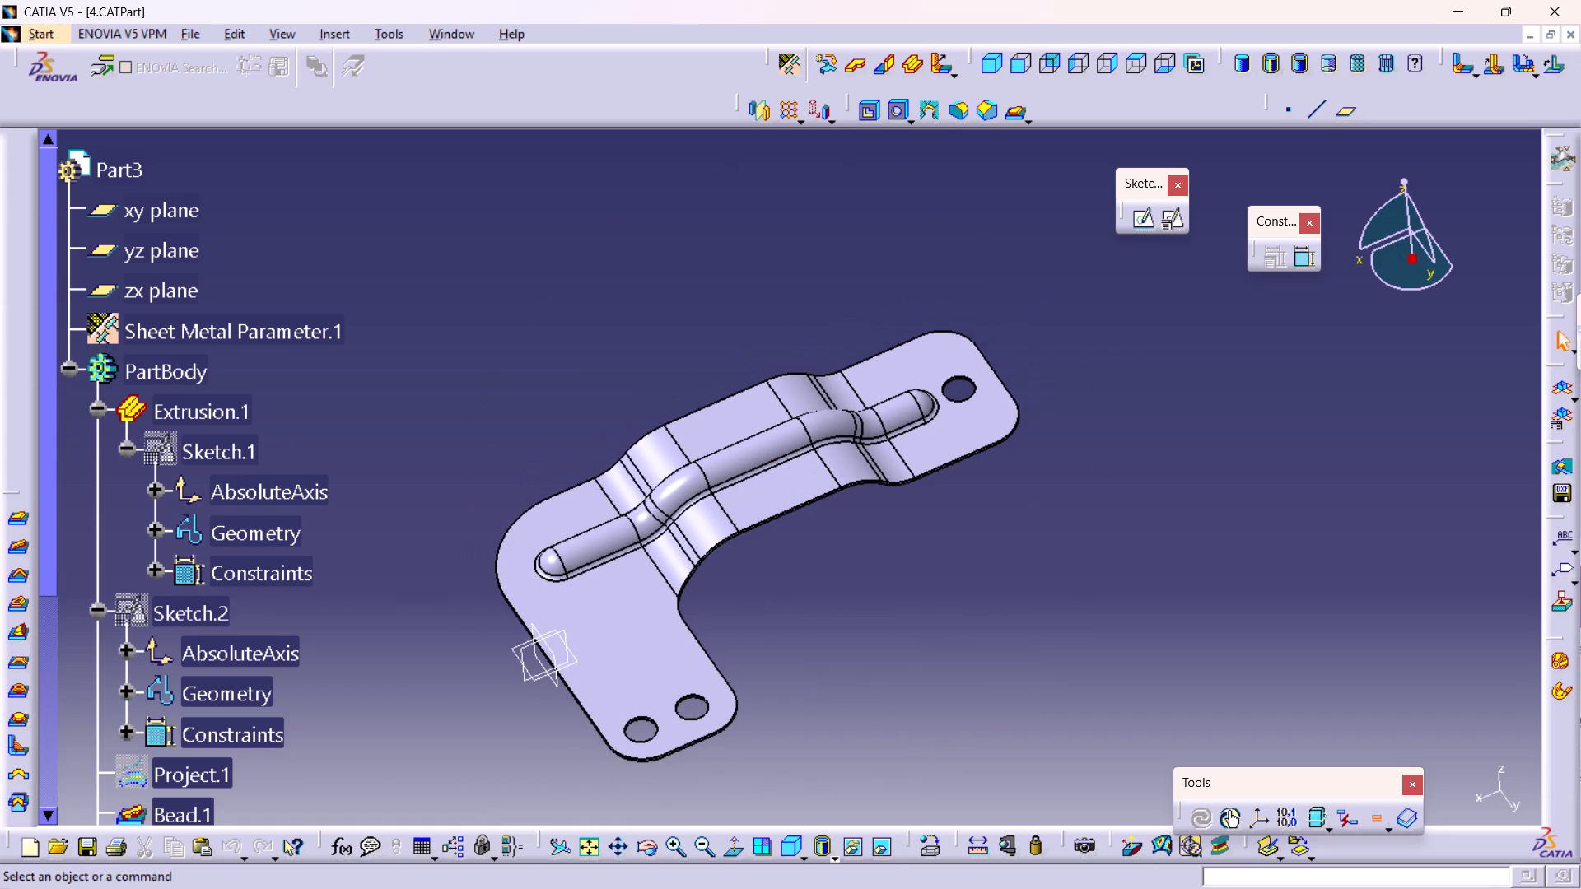
{"action": "key", "text": "ctrl+p"}
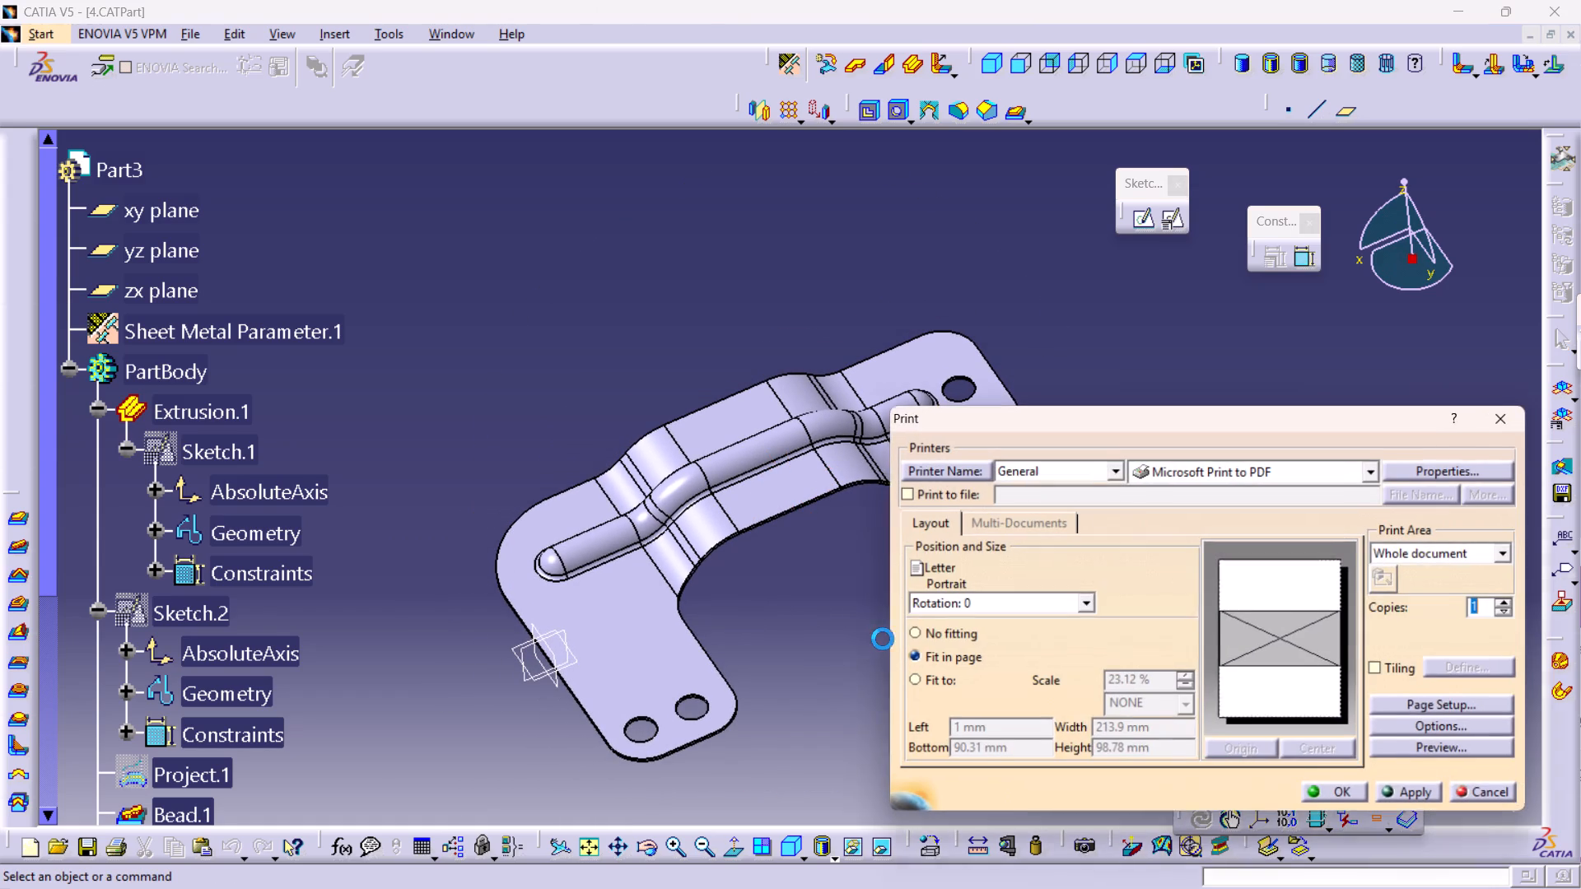
{"action": "left_click", "coordinate": [1347, 794]}
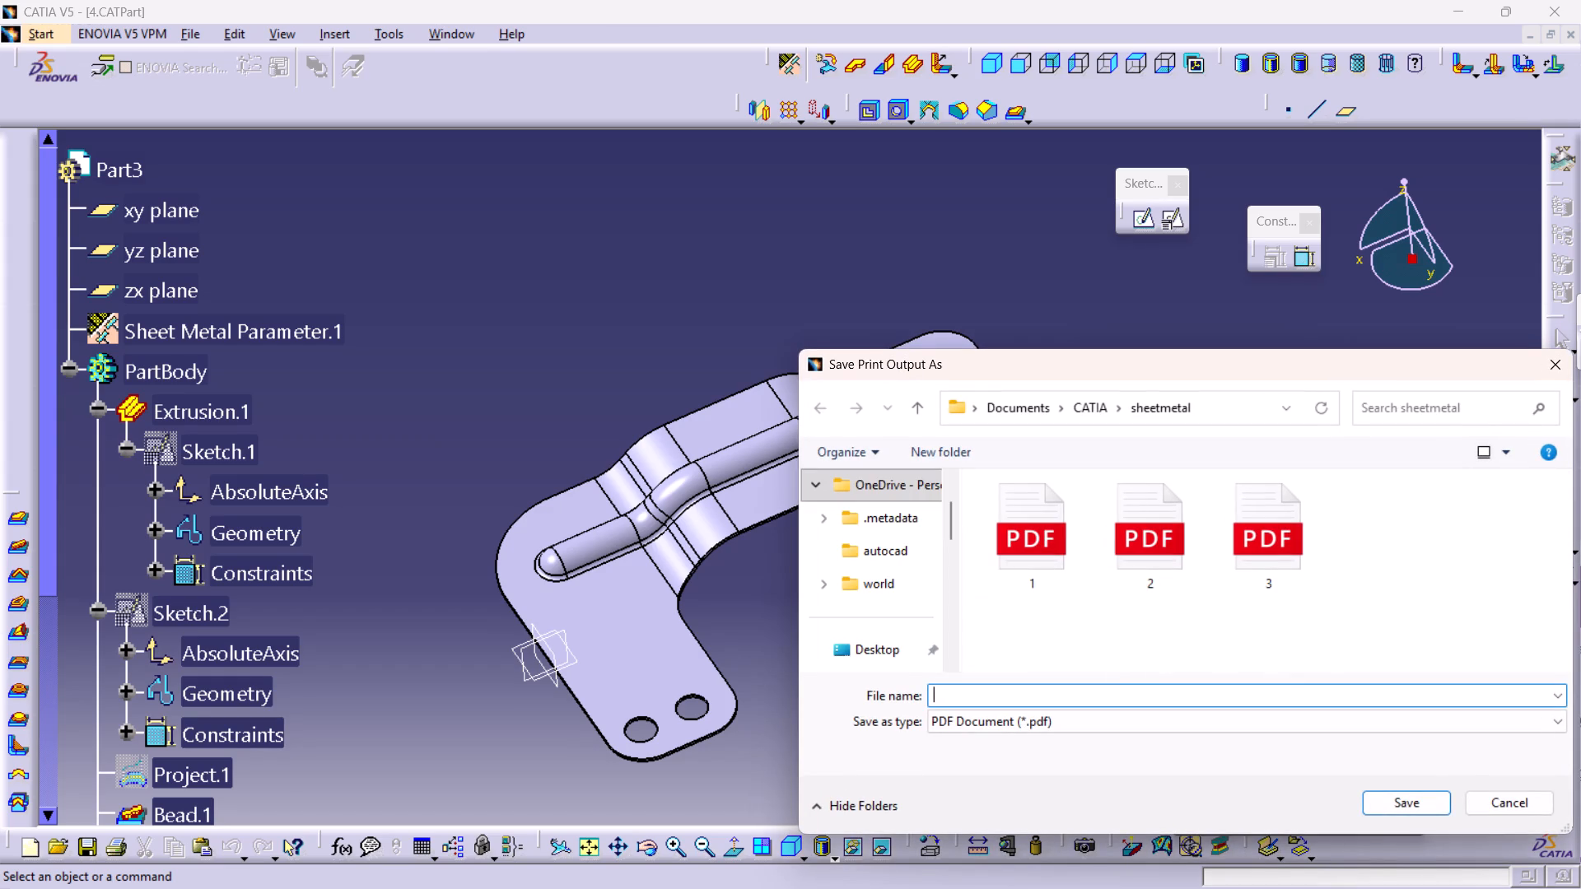
{"action": "key", "text": "4"}
{"action": "key", "text": "Return"}
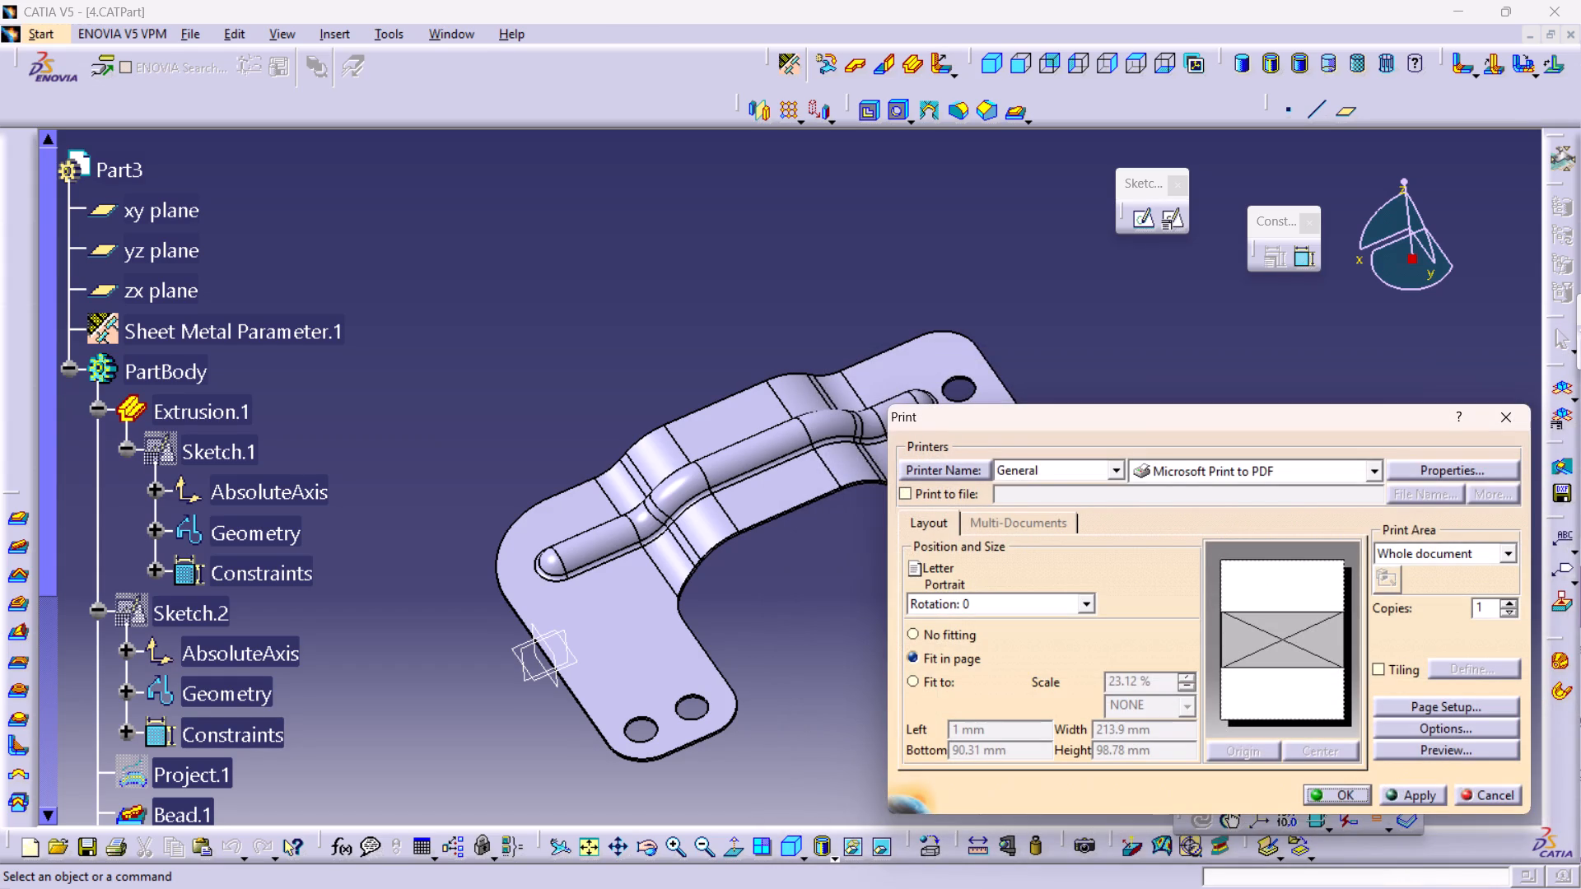
Inspect the finished bracket up close and in isometric view, checking the bead, bends and holes.
{"action": "middle_click_drag", "start_coordinate": [843, 626], "coordinate": [836, 610]}
{"action": "right_click", "coordinate": [843, 626]}
{"action": "middle_click_drag", "start_coordinate": [797, 621], "coordinate": [904, 606]}
{"action": "middle_click_drag", "start_coordinate": [712, 638], "coordinate": [696, 562]}
{"action": "right_click", "coordinate": [712, 638]}
{"action": "middle_click_drag", "start_coordinate": [1172, 574], "coordinate": [1199, 626]}
{"action": "right_click", "coordinate": [1172, 574]}
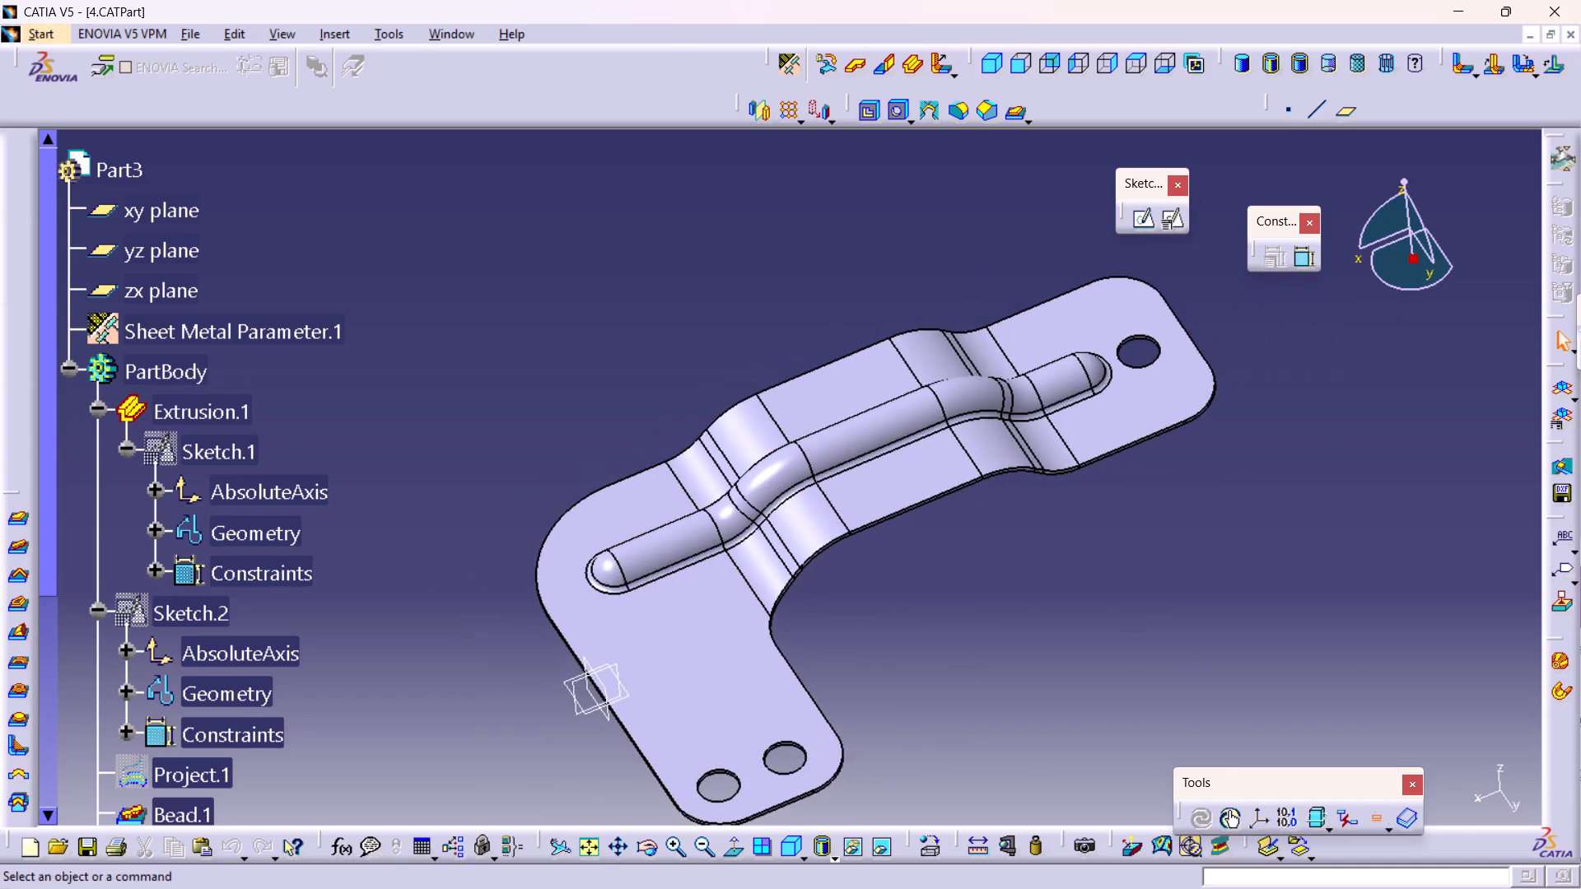
{"action": "middle_click_drag", "start_coordinate": [1189, 581], "coordinate": [1164, 631]}
{"action": "right_click", "coordinate": [1166, 617]}
{"action": "middle_click_drag", "start_coordinate": [1164, 624], "coordinate": [1151, 606]}
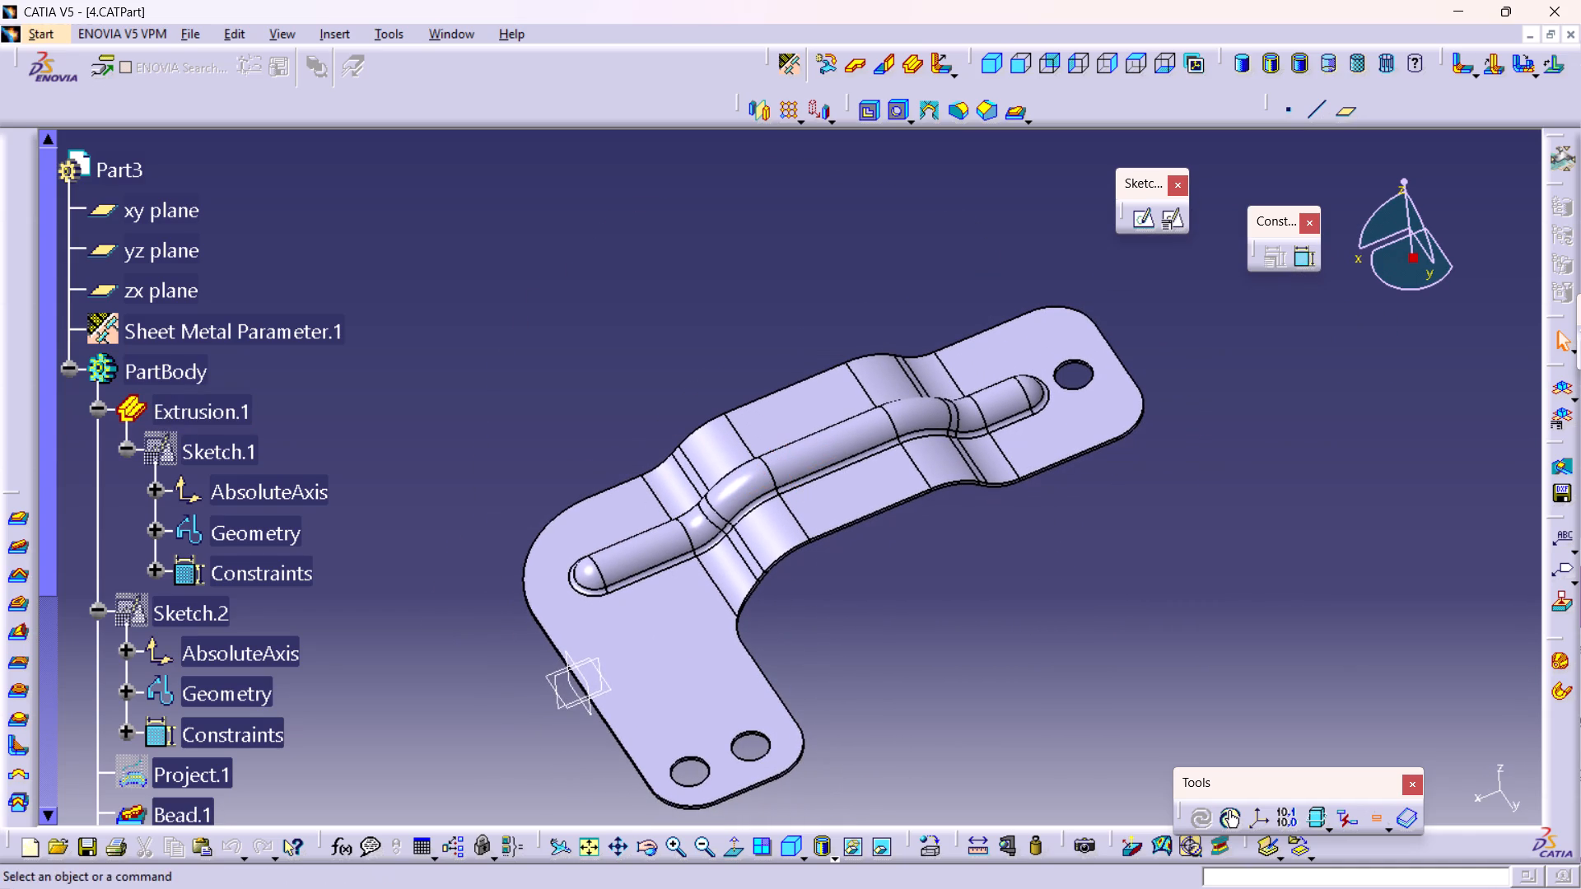
{"action": "left_click", "coordinate": [993, 63]}
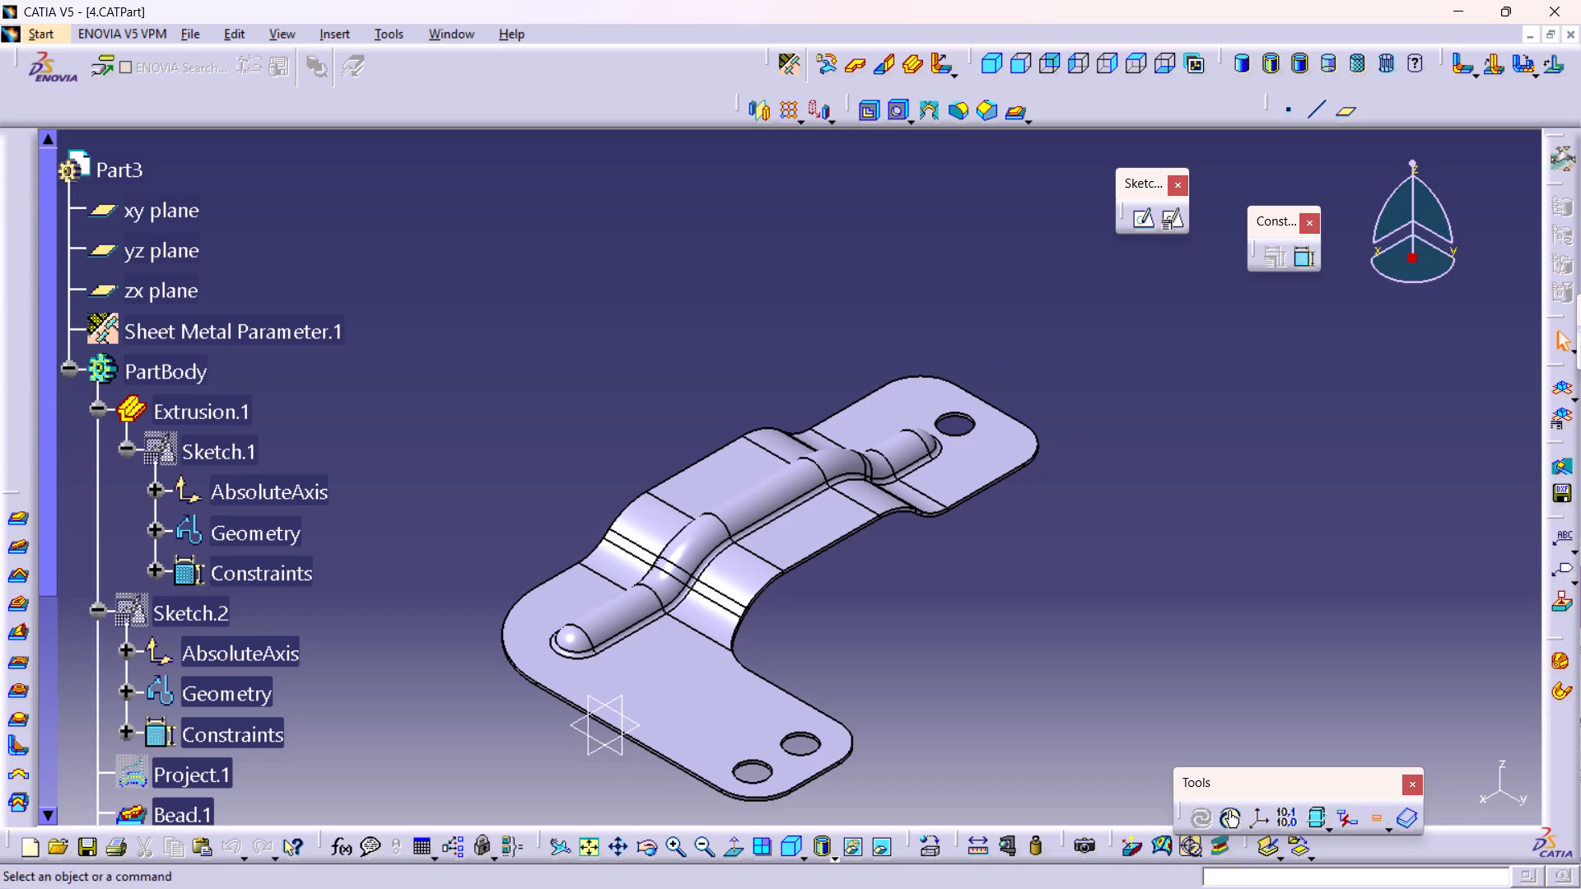
{"action": "middle_click_drag", "start_coordinate": [866, 634], "coordinate": [860, 616]}
{"action": "right_click", "coordinate": [866, 634]}
{"action": "middle_click_drag", "start_coordinate": [860, 616], "coordinate": [856, 573]}
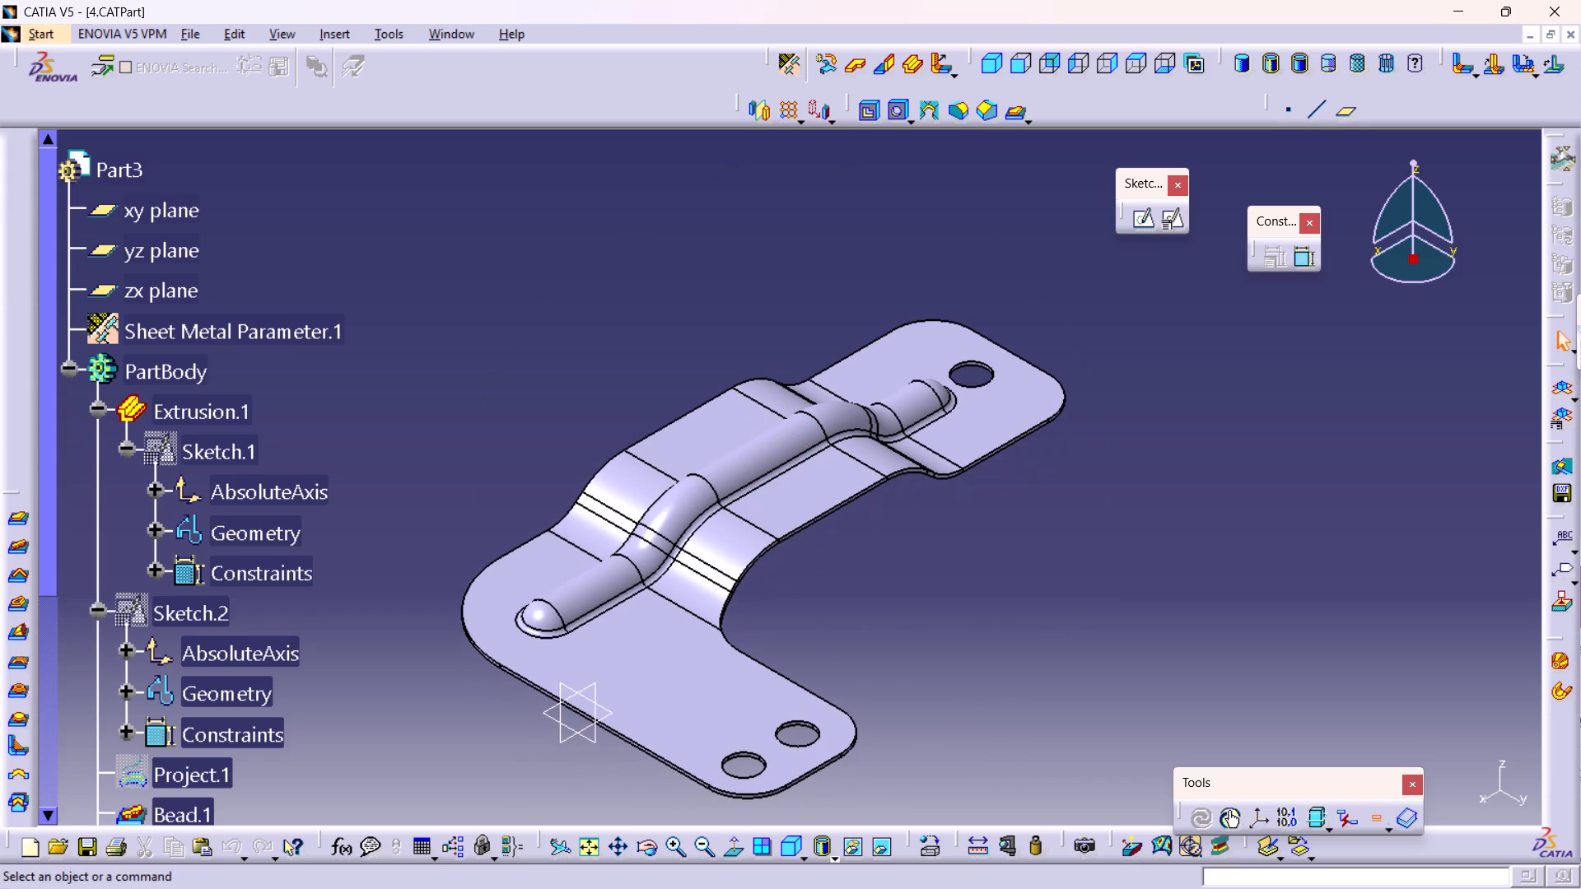
{"action": "middle_click", "coordinate": [856, 566]}
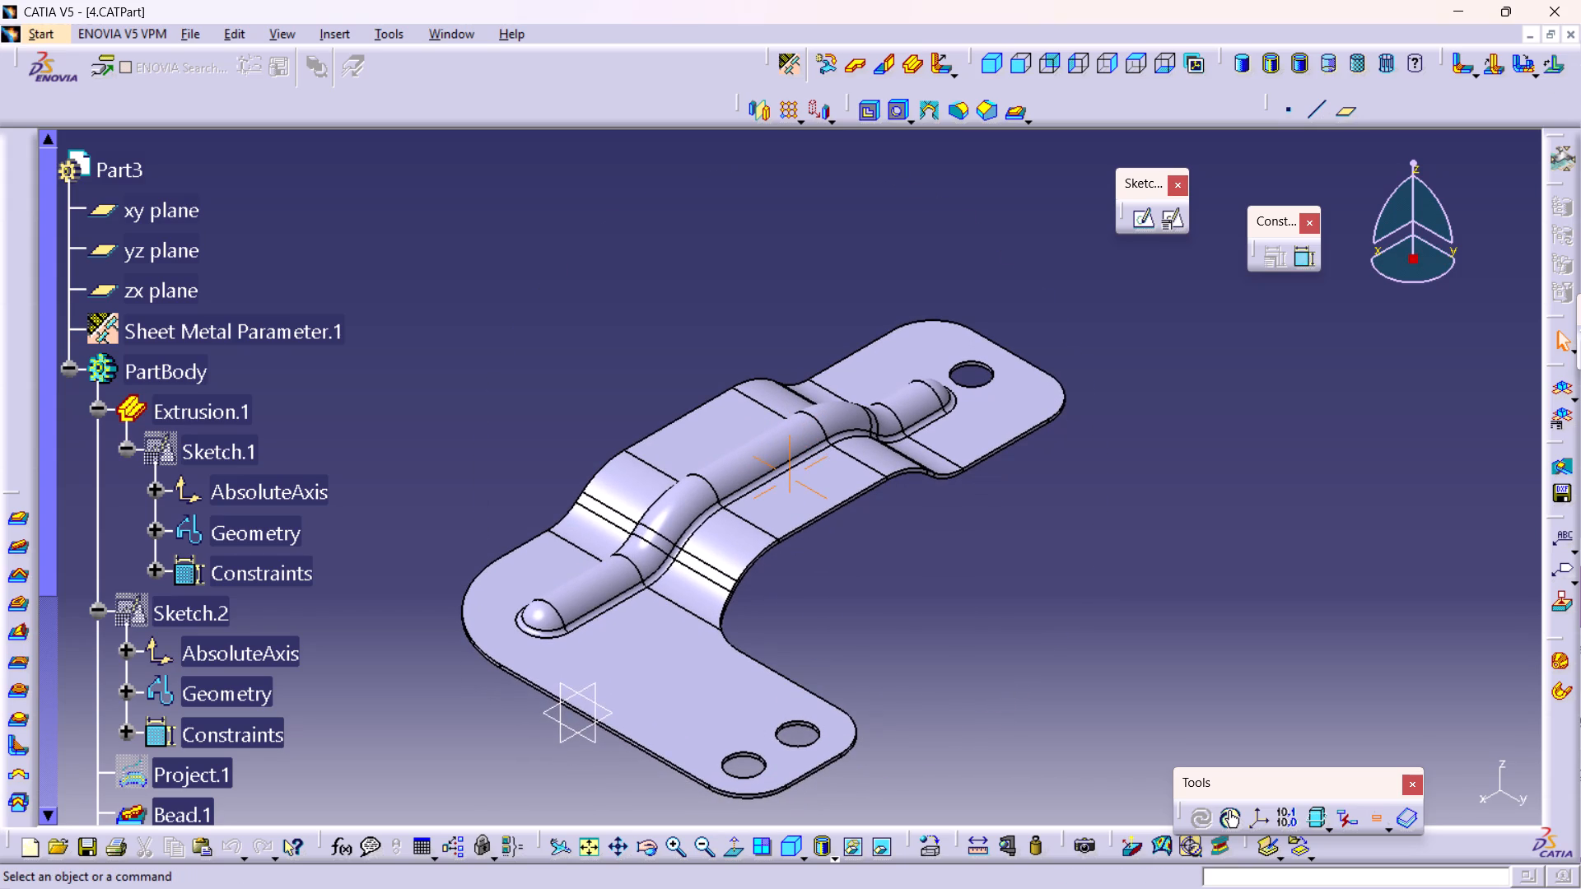
{"action": "right_click", "coordinate": [856, 566]}
{"action": "middle_click", "coordinate": [858, 593]}
{"action": "right_click", "coordinate": [858, 593]}
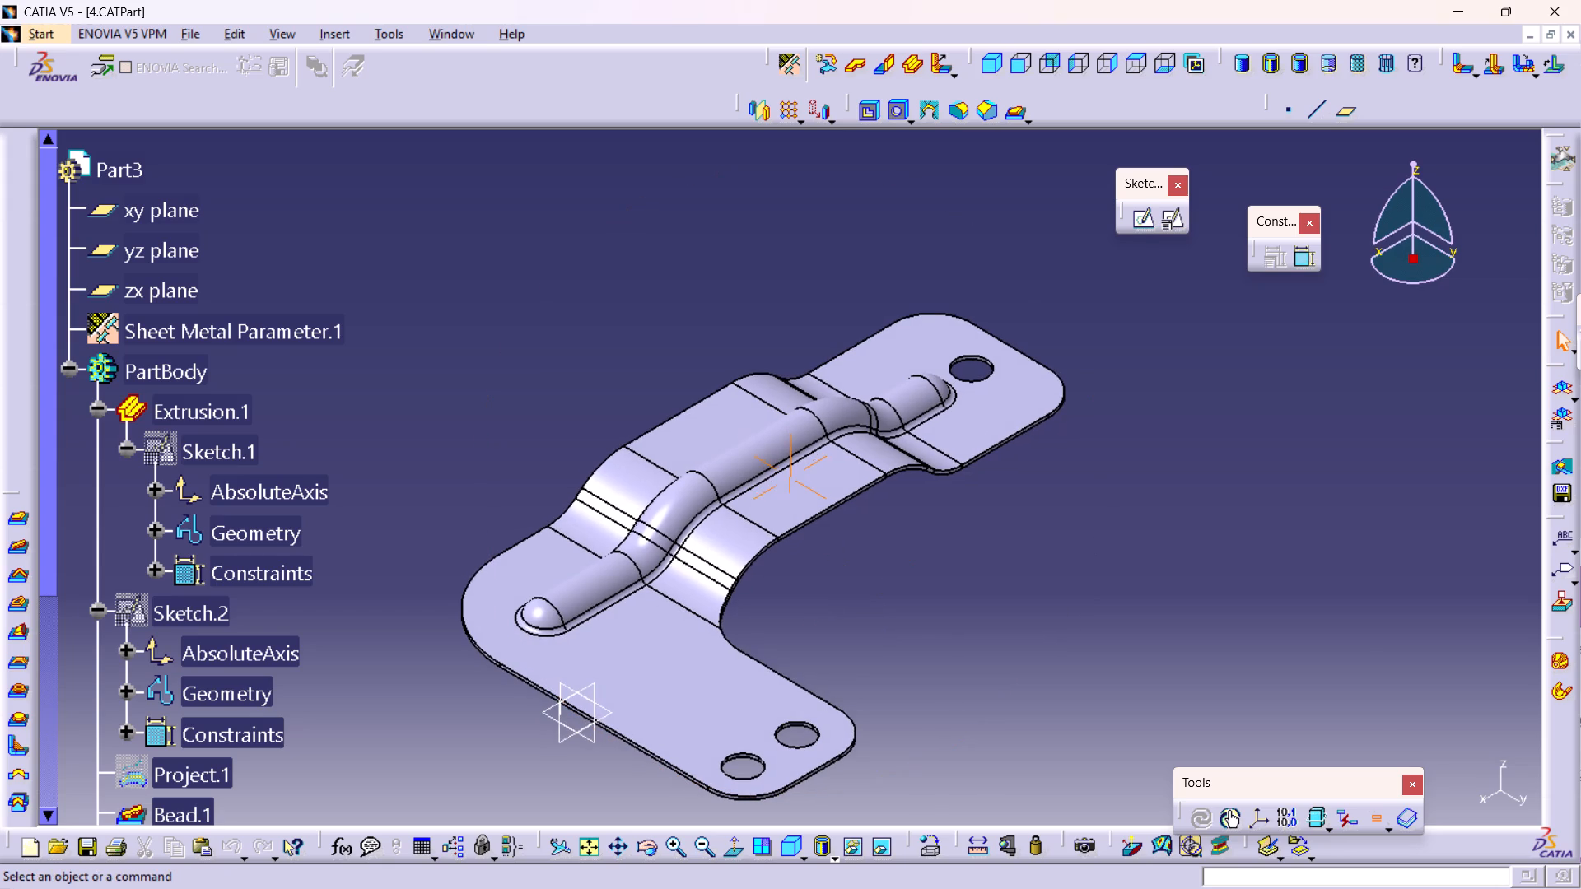
{"action": "left_click", "coordinate": [989, 64]}
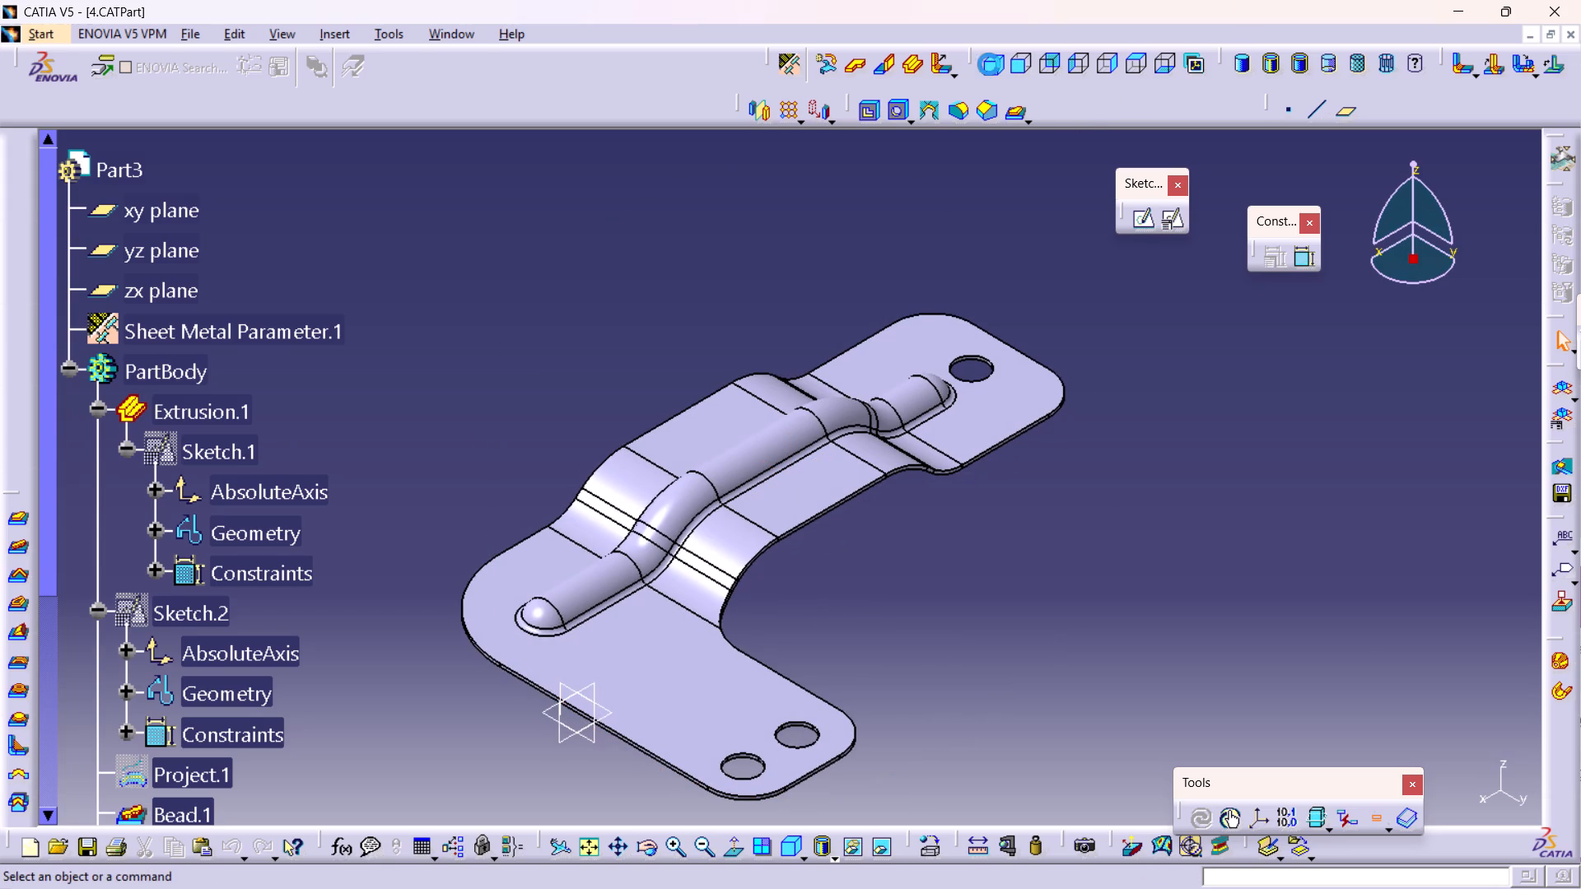
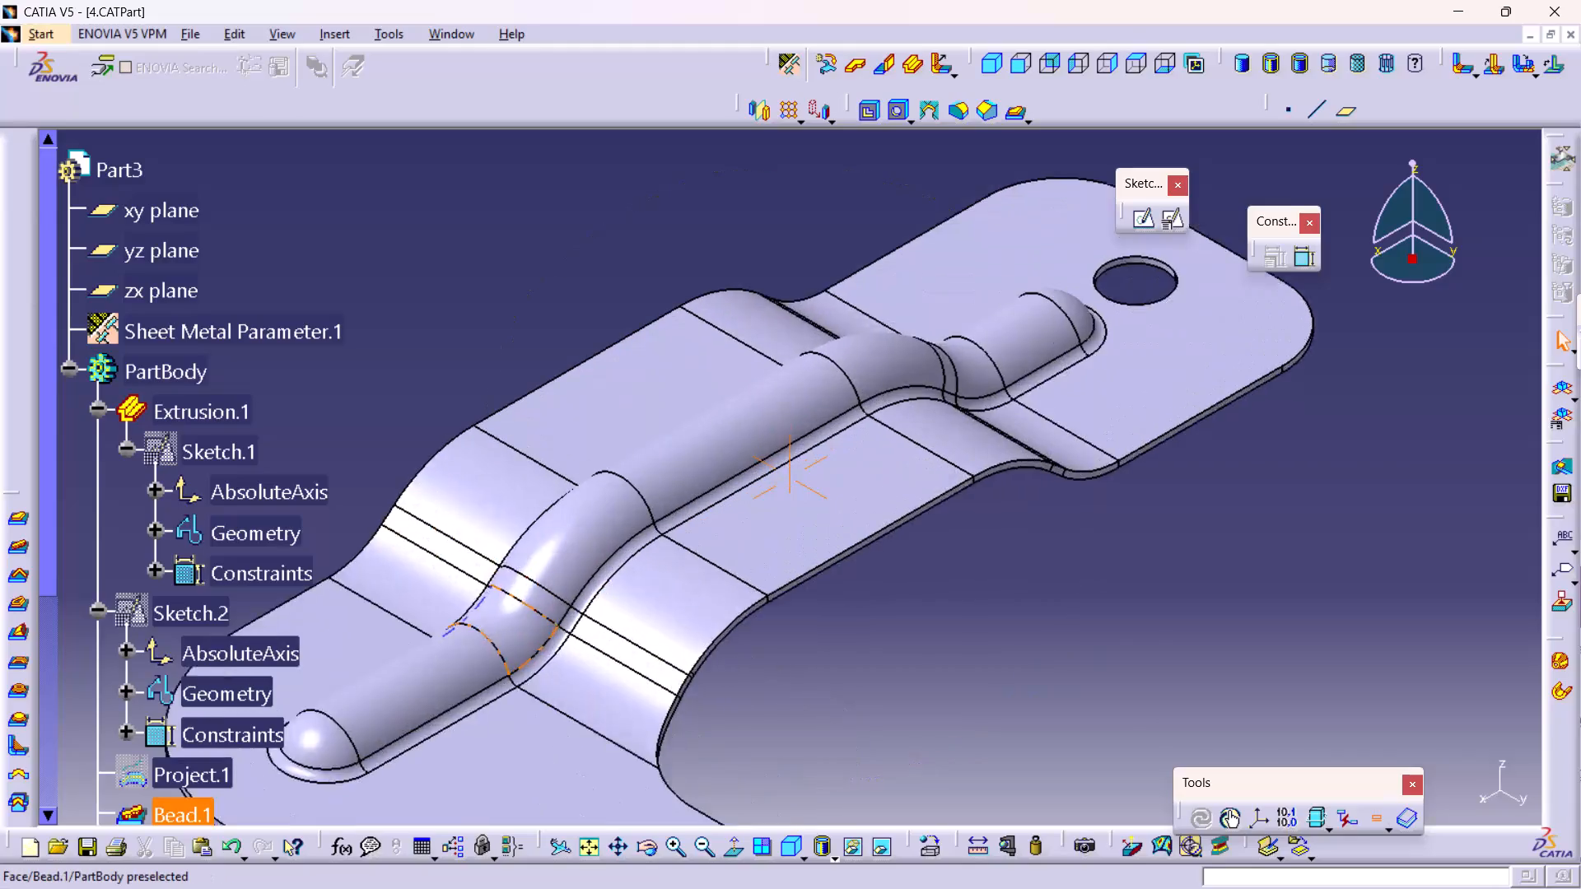
Examine the raised bead up close where it runs over the bends between the bracket's stepped faces.
{"action": "middle_click_drag", "start_coordinate": [586, 510], "coordinate": [822, 361]}
{"action": "middle_click_drag", "start_coordinate": [633, 533], "coordinate": [800, 425]}
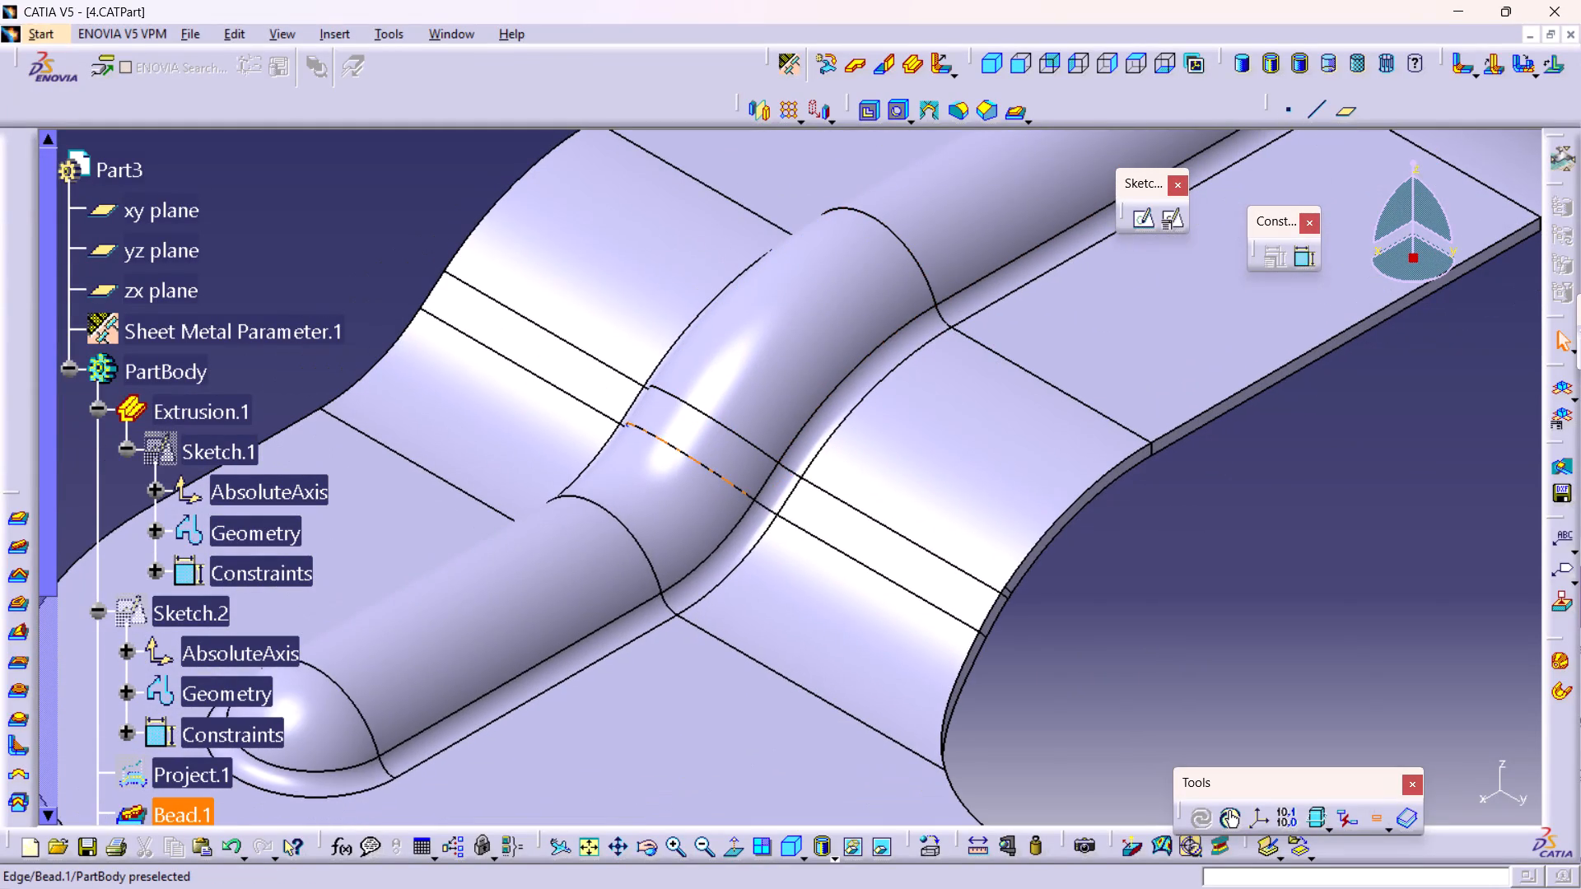
{"action": "middle_click_drag", "start_coordinate": [927, 314], "coordinate": [928, 315]}
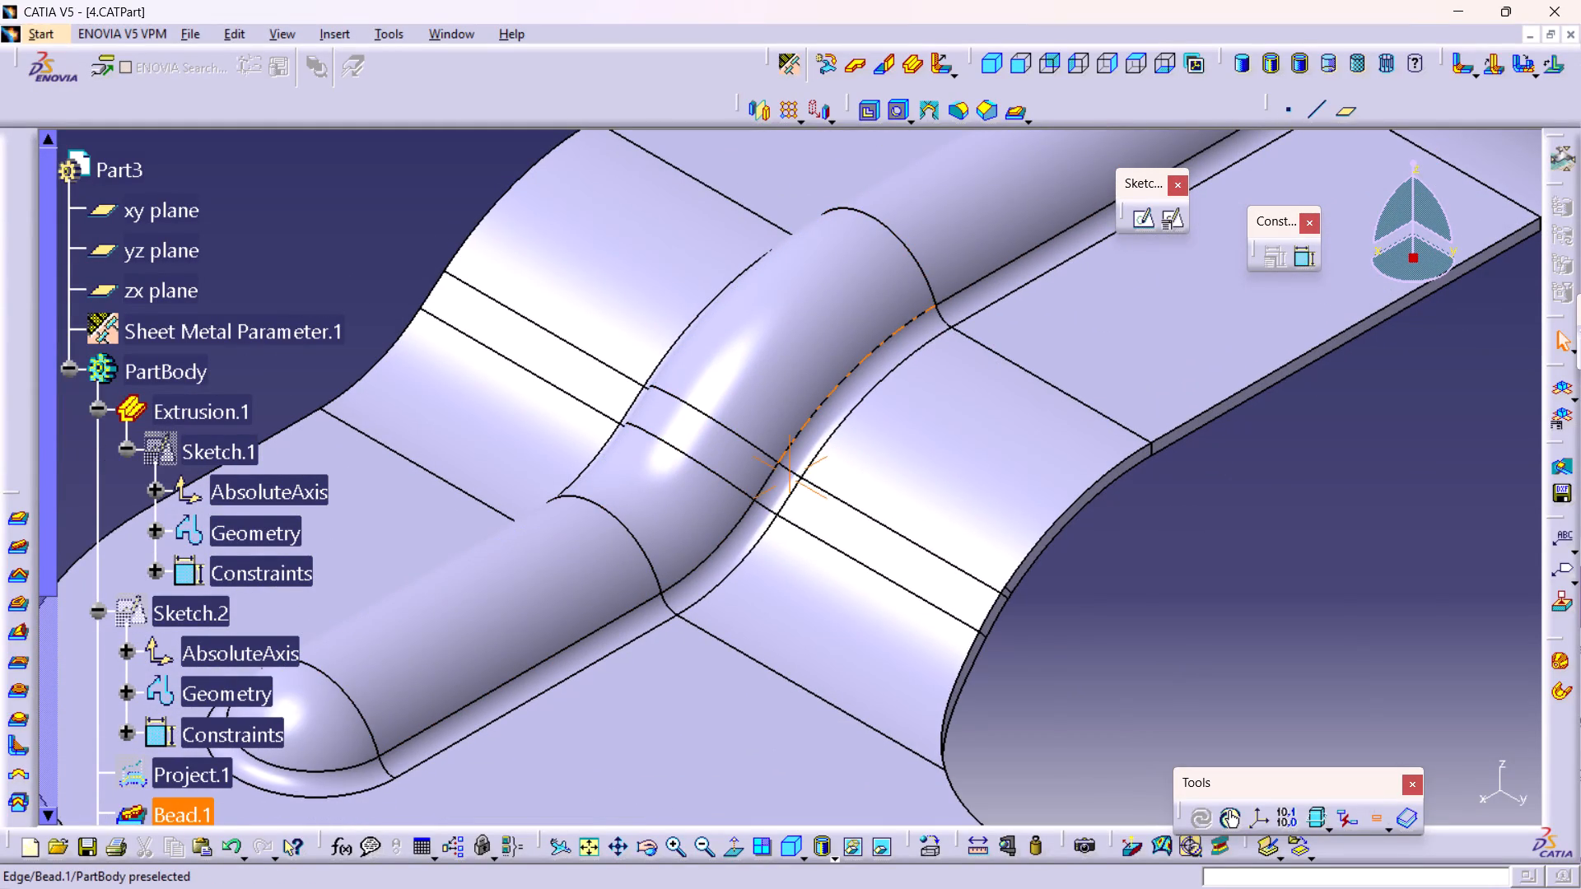
{"action": "middle_click_drag", "start_coordinate": [928, 315], "coordinate": [963, 390]}
{"action": "right_click", "coordinate": [928, 315]}
{"action": "middle_click_drag", "start_coordinate": [1159, 285], "coordinate": [968, 538]}
{"action": "middle_click_drag", "start_coordinate": [969, 435], "coordinate": [988, 451]}
{"action": "right_click", "coordinate": [969, 435]}
{"action": "right_click", "coordinate": [966, 355]}
{"action": "middle_click_drag", "start_coordinate": [960, 598], "coordinate": [986, 479]}
{"action": "right_click", "coordinate": [986, 479]}
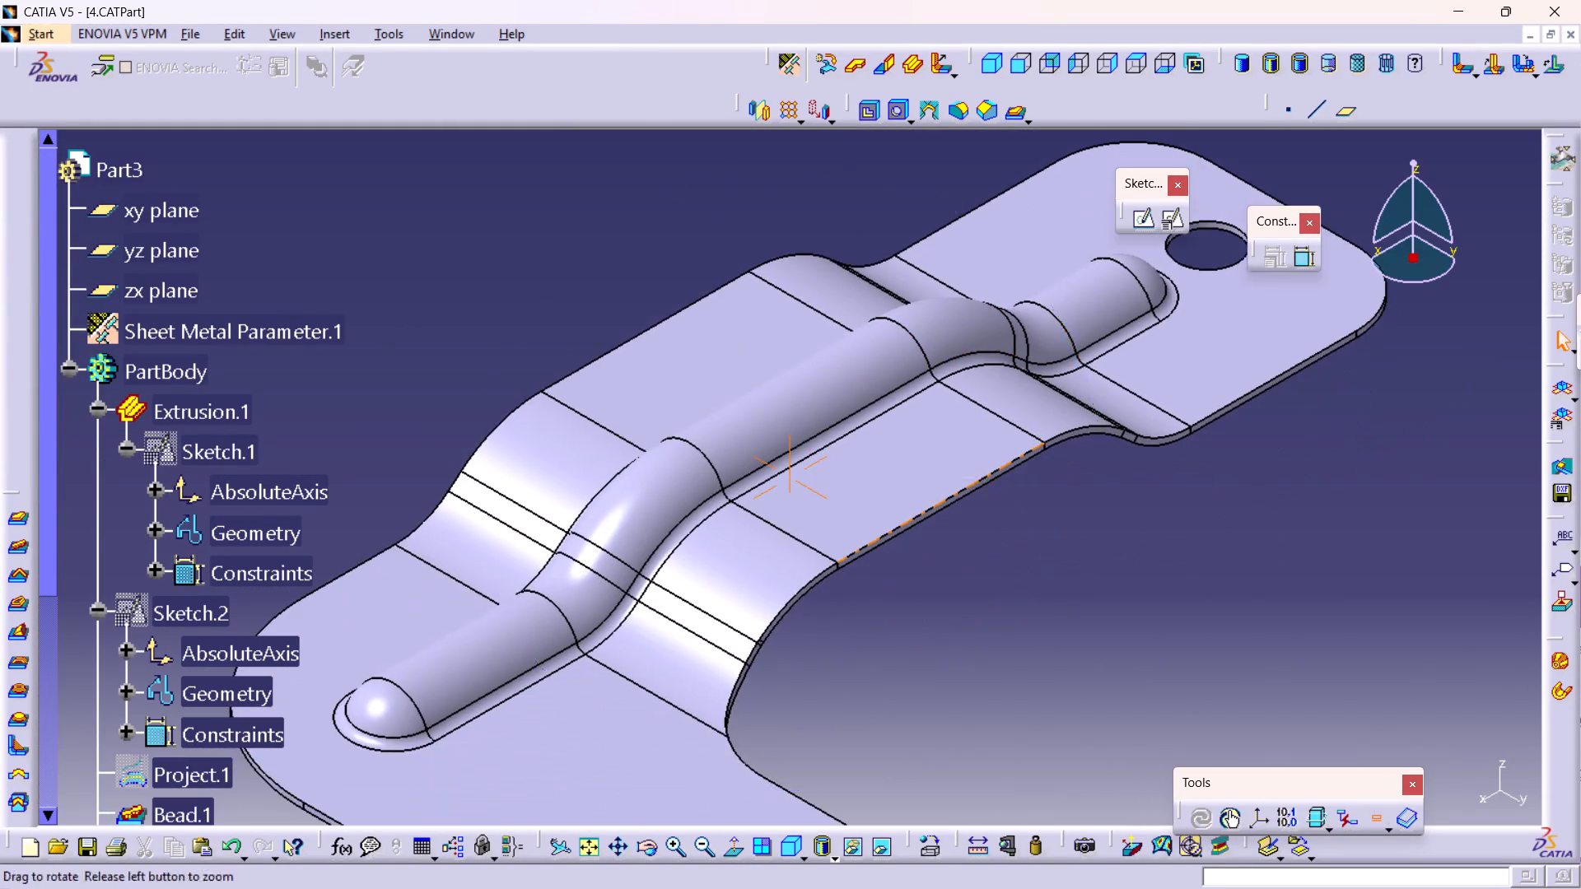
{"action": "middle_click_drag", "start_coordinate": [986, 479], "coordinate": [1010, 542]}
Examine the lower leg of the bracket up close, checking its rounded corners and the two end holes.
{"action": "middle_click_drag", "start_coordinate": [995, 542], "coordinate": [968, 394]}
{"action": "middle_click_drag", "start_coordinate": [771, 622], "coordinate": [751, 484]}
{"action": "right_click", "coordinate": [771, 622]}
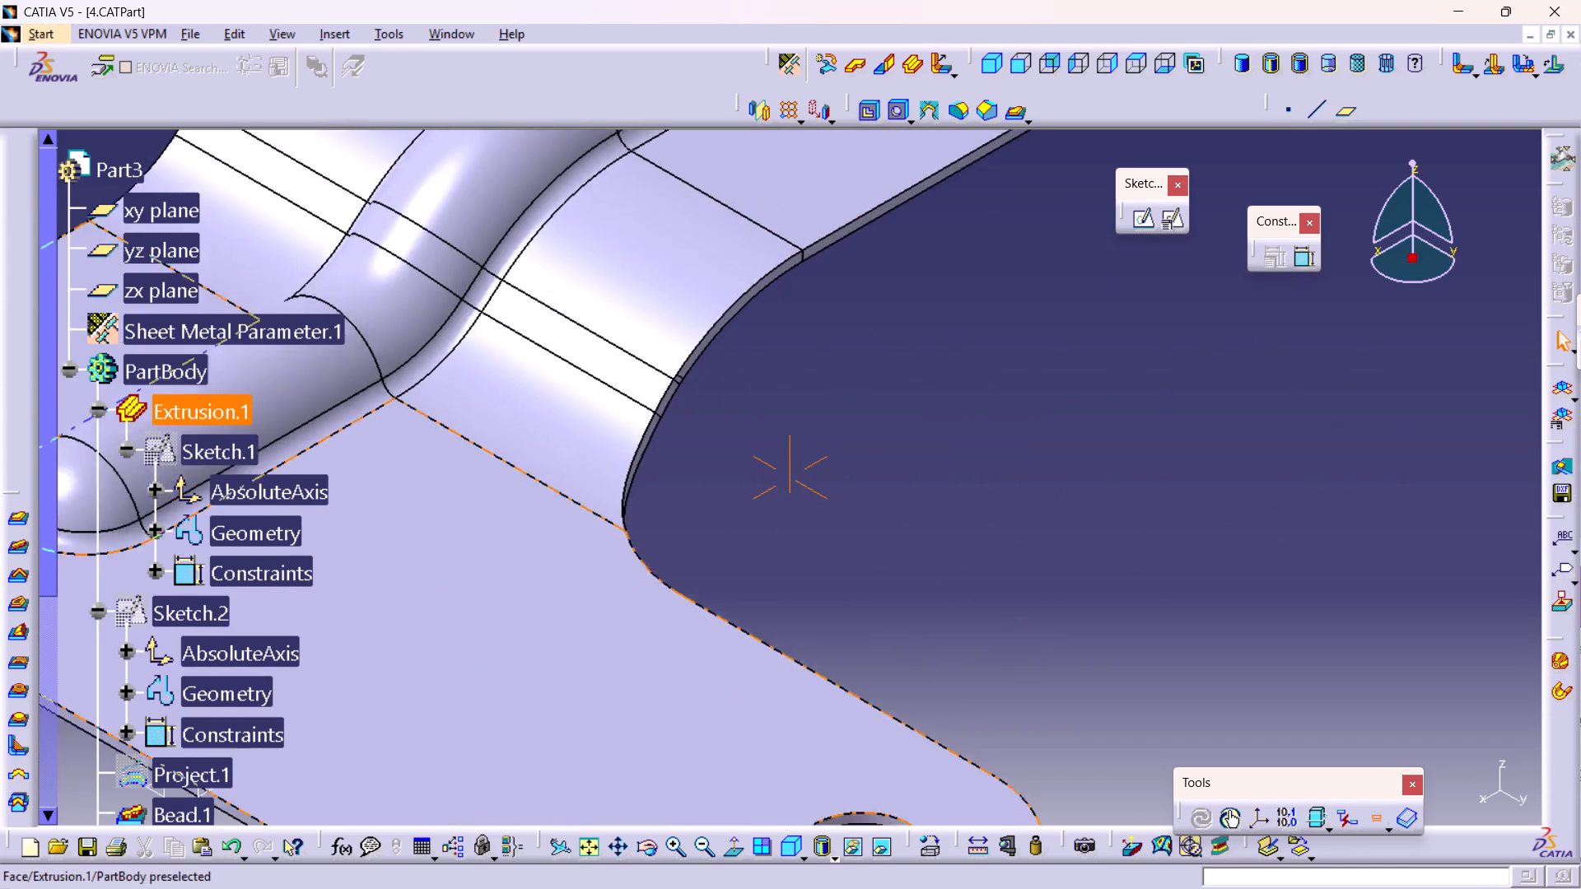
{"action": "middle_click_drag", "start_coordinate": [751, 484], "coordinate": [749, 472]}
{"action": "middle_click_drag", "start_coordinate": [702, 666], "coordinate": [767, 393]}
{"action": "middle_click_drag", "start_coordinate": [692, 575], "coordinate": [725, 461]}
{"action": "middle_click_drag", "start_coordinate": [740, 494], "coordinate": [740, 375]}
{"action": "right_click", "coordinate": [740, 494]}
{"action": "middle_click_drag", "start_coordinate": [894, 677], "coordinate": [788, 524]}
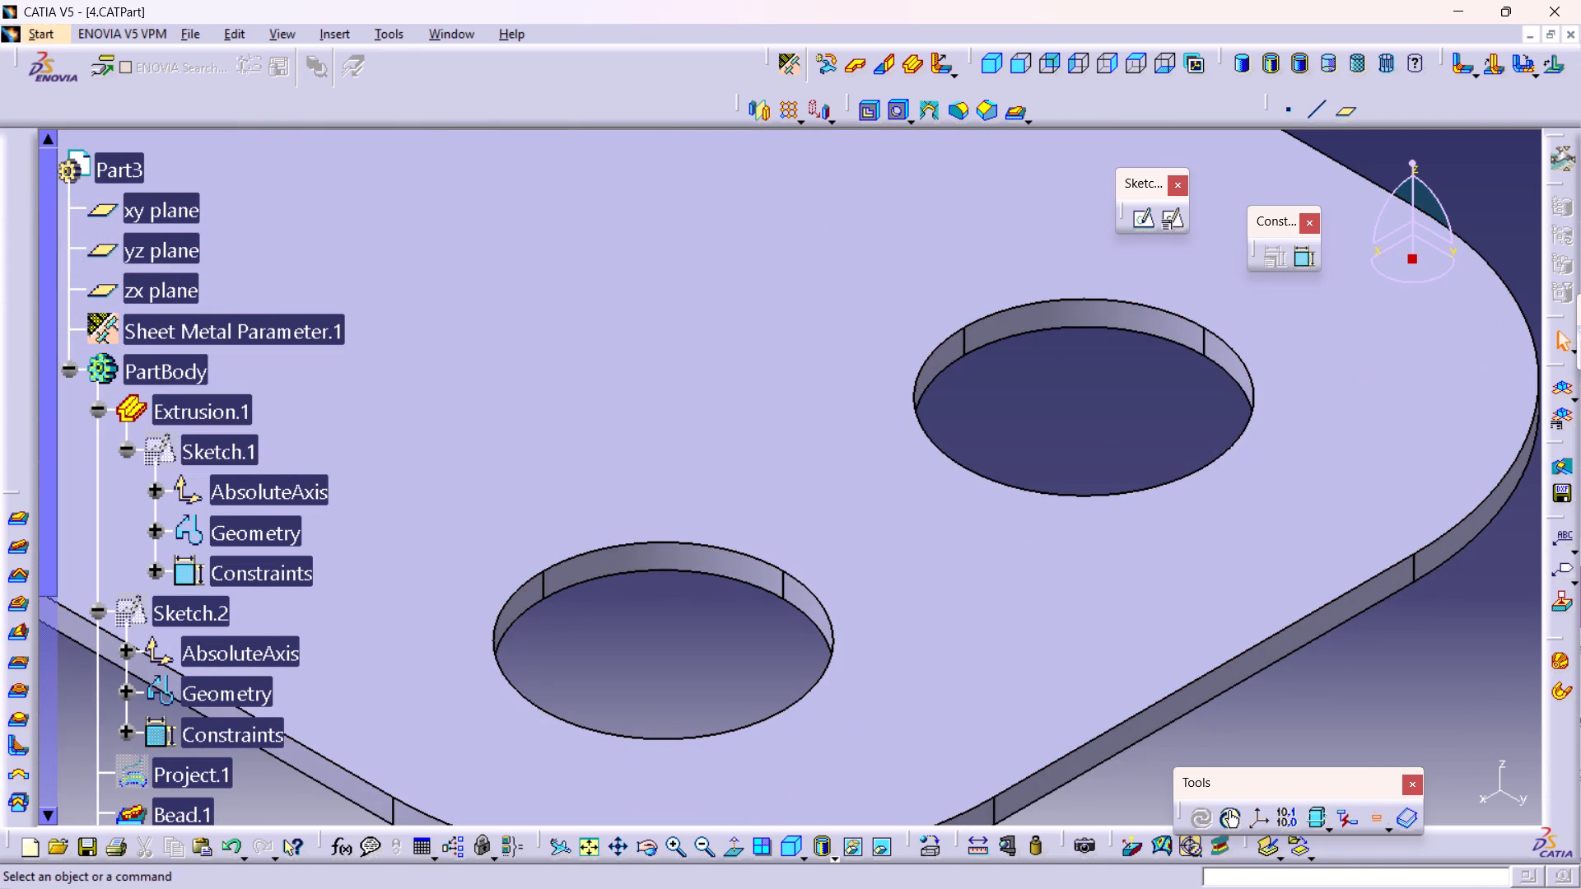
{"action": "middle_click_drag", "start_coordinate": [941, 451], "coordinate": [958, 568]}
{"action": "right_click", "coordinate": [939, 451]}
{"action": "middle_click_drag", "start_coordinate": [921, 492], "coordinate": [953, 562]}
{"action": "right_click", "coordinate": [921, 492]}
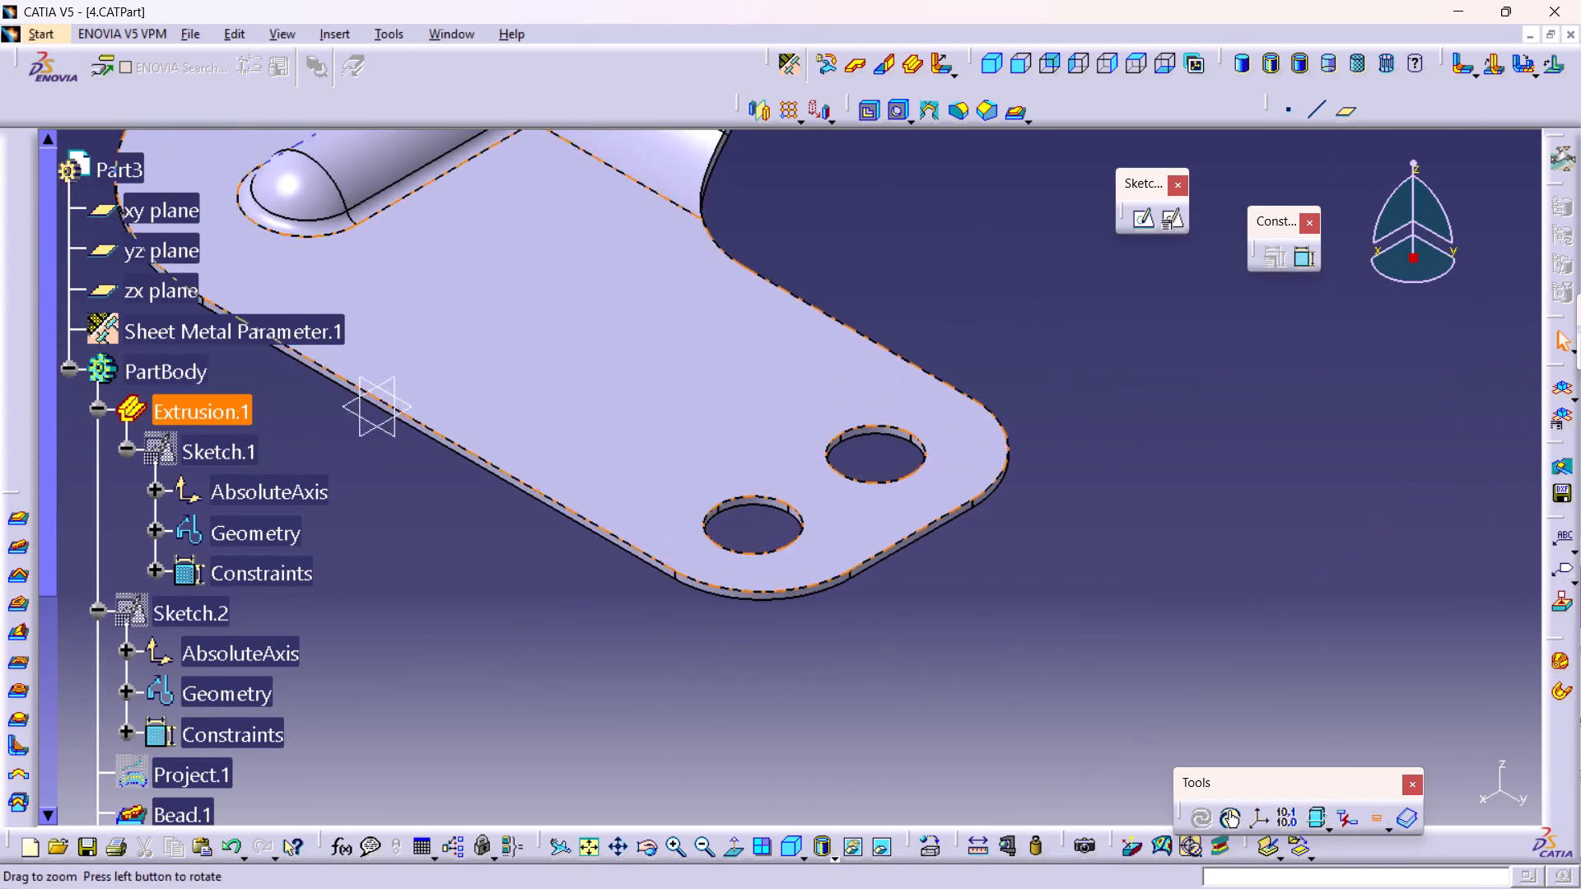
{"action": "middle_click_drag", "start_coordinate": [953, 562], "coordinate": [953, 565]}
Check the whole bracket in isometric view, including the bead, bends and the holes at both ends.
{"action": "middle_click_drag", "start_coordinate": [966, 459], "coordinate": [981, 657]}
{"action": "middle_click_drag", "start_coordinate": [960, 597], "coordinate": [966, 644]}
{"action": "right_click", "coordinate": [960, 597]}
{"action": "middle_click_drag", "start_coordinate": [1024, 530], "coordinate": [1024, 569]}
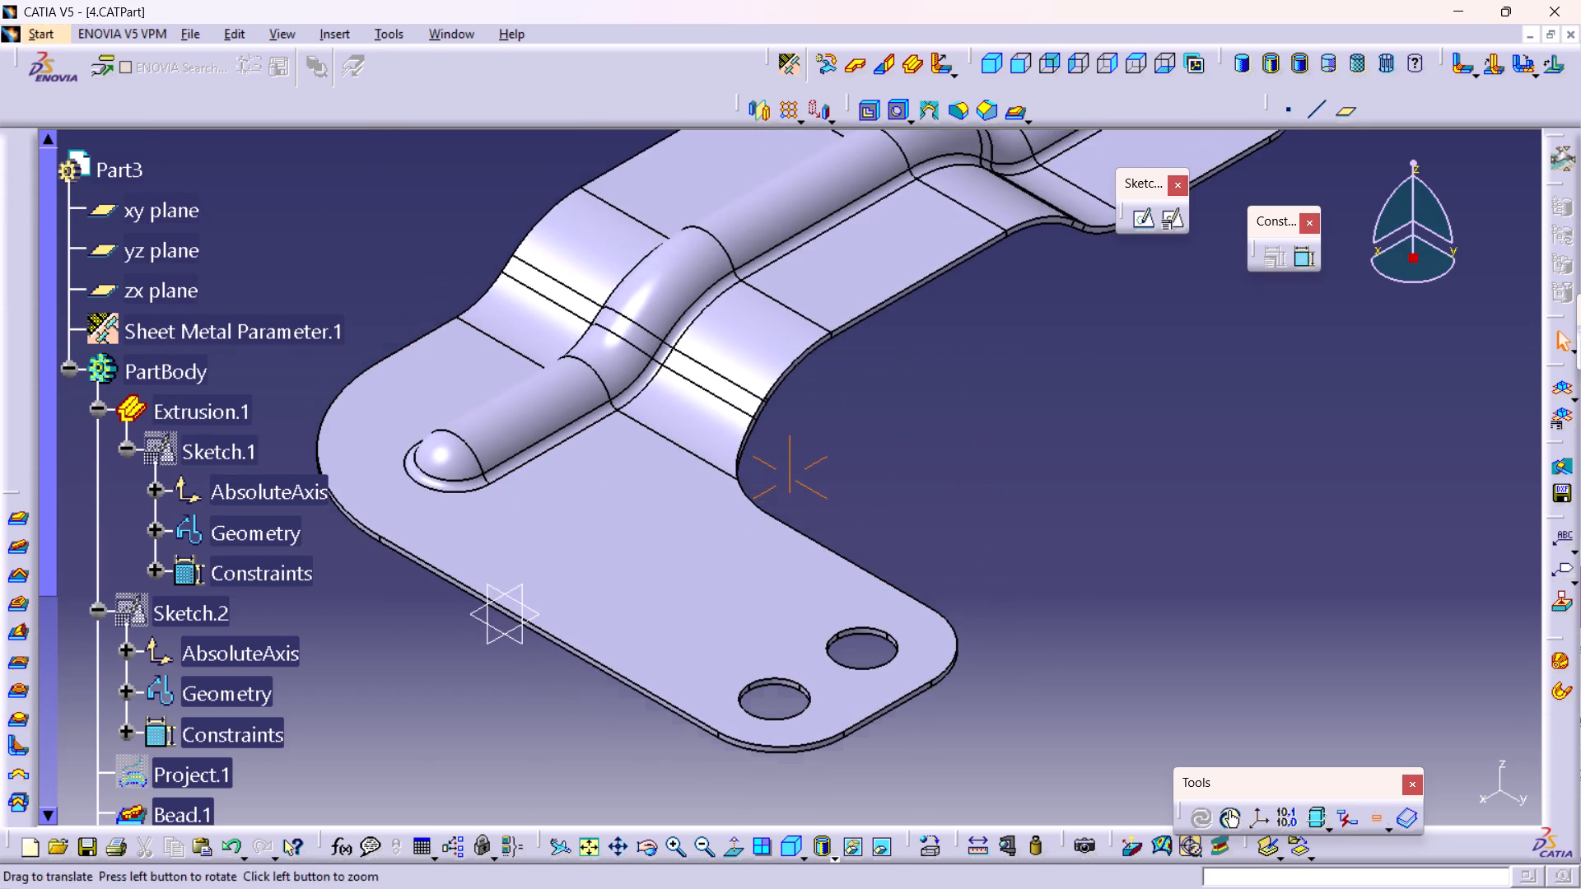
{"action": "middle_click_drag", "start_coordinate": [1024, 569], "coordinate": [1035, 613]}
{"action": "right_click", "coordinate": [1024, 569]}
{"action": "middle_click_drag", "start_coordinate": [1052, 518], "coordinate": [1025, 626]}
{"action": "scroll", "coordinate": [1047, 528], "scroll_direction": "down", "scroll_amount": 1}
{"action": "right_click", "coordinate": [1024, 608]}
{"action": "middle_click_drag", "start_coordinate": [1025, 563], "coordinate": [1022, 608]}
{"action": "left_click", "coordinate": [987, 56]}
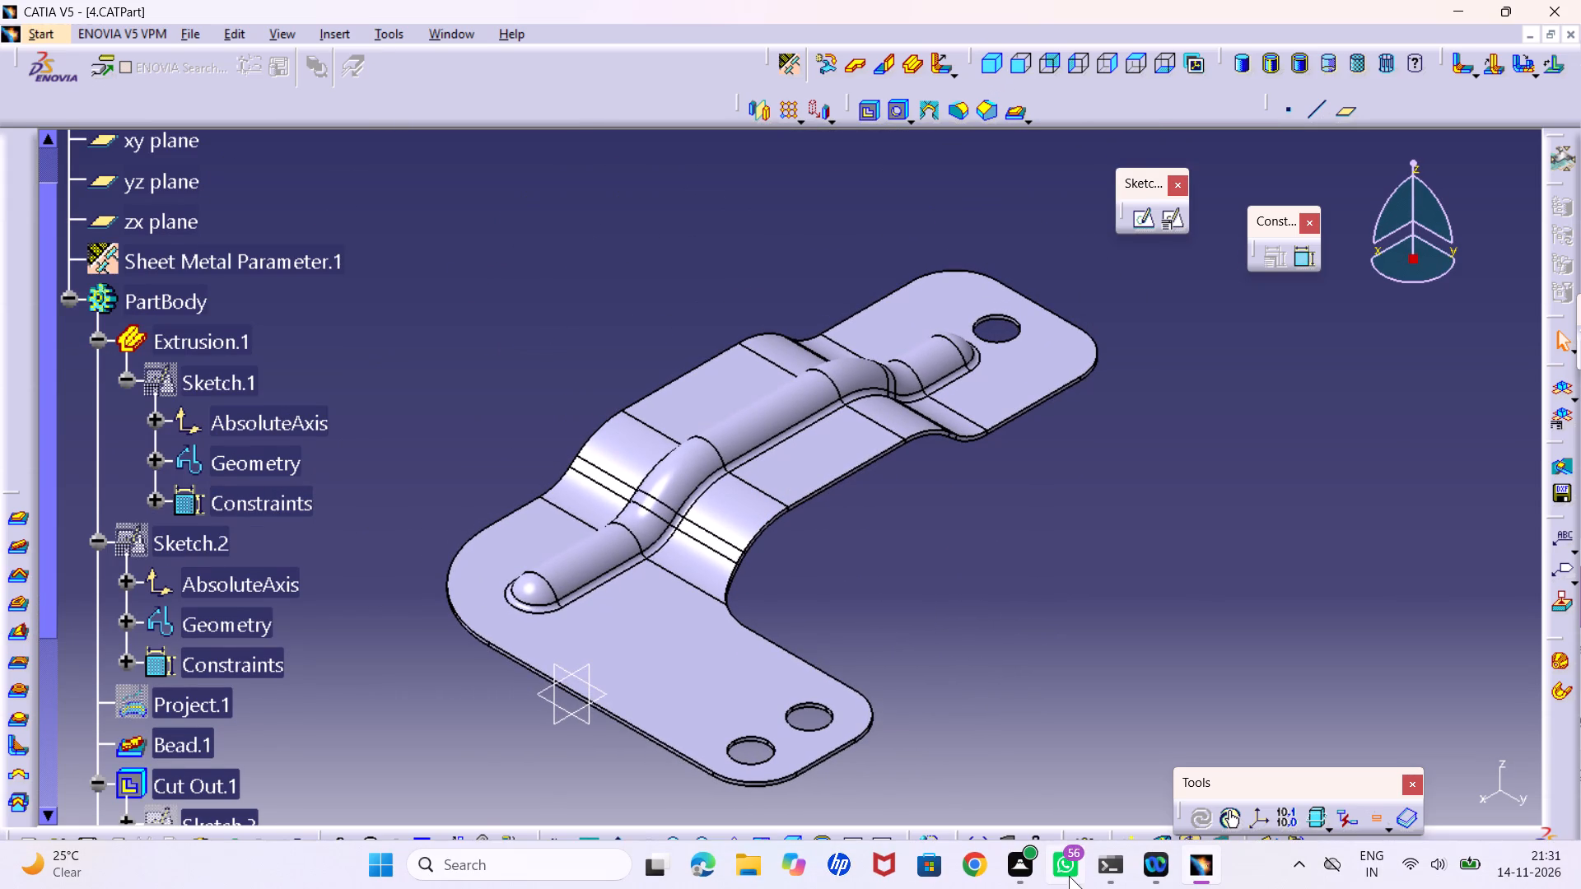